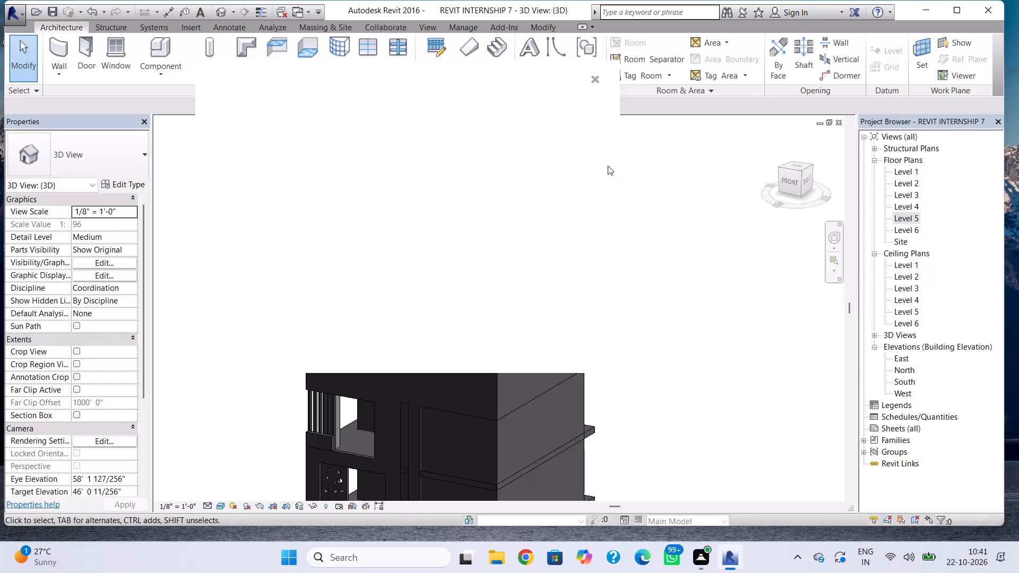
Dismiss the blank pop-up covering the 3D view of the building.
drag(594, 81, 595, 86)
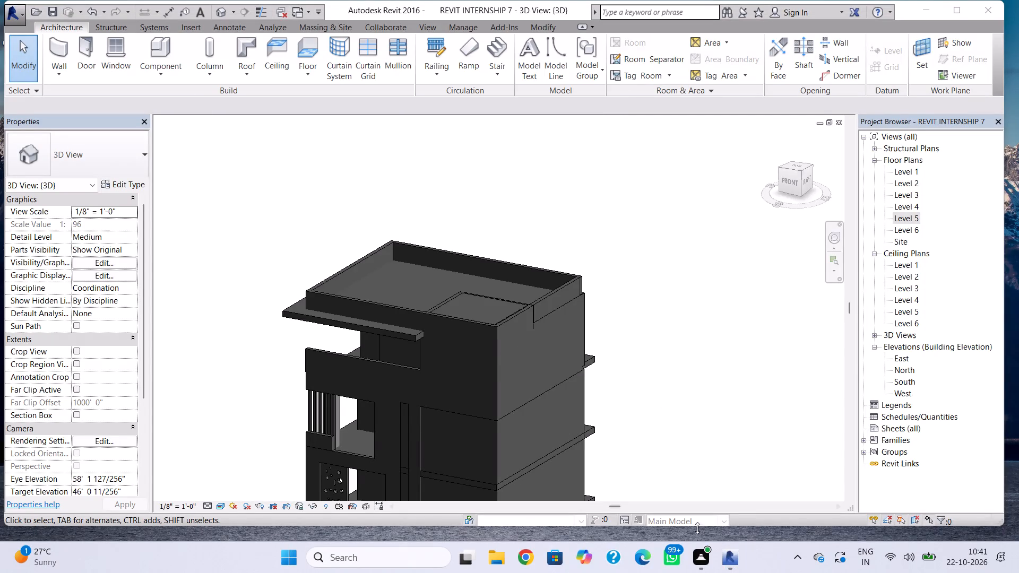
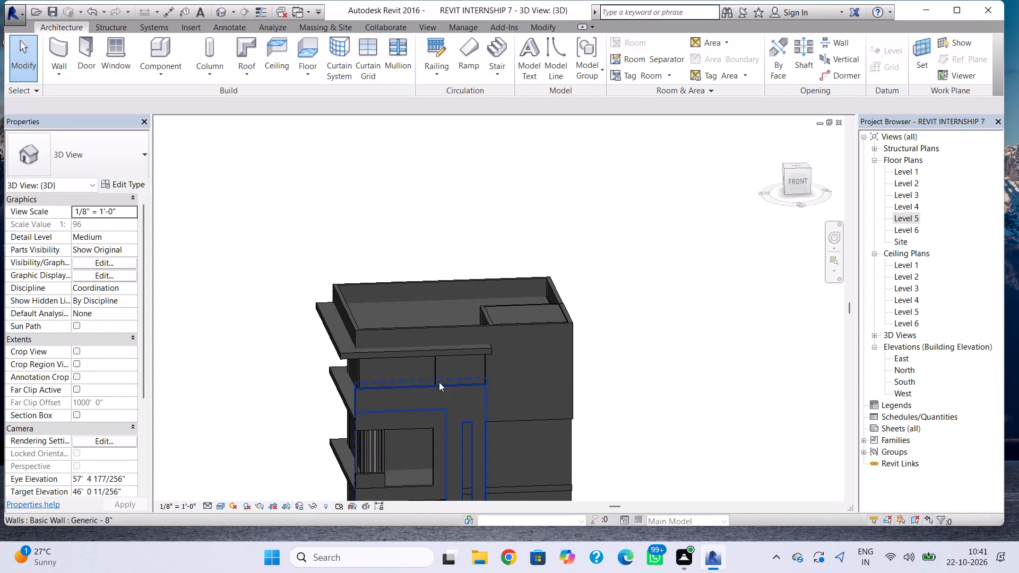
Set the top level of the 24" x 24" rectangular column at the building's front-left corner to Level 5.
shift+right_drag(464, 386, 372, 367)
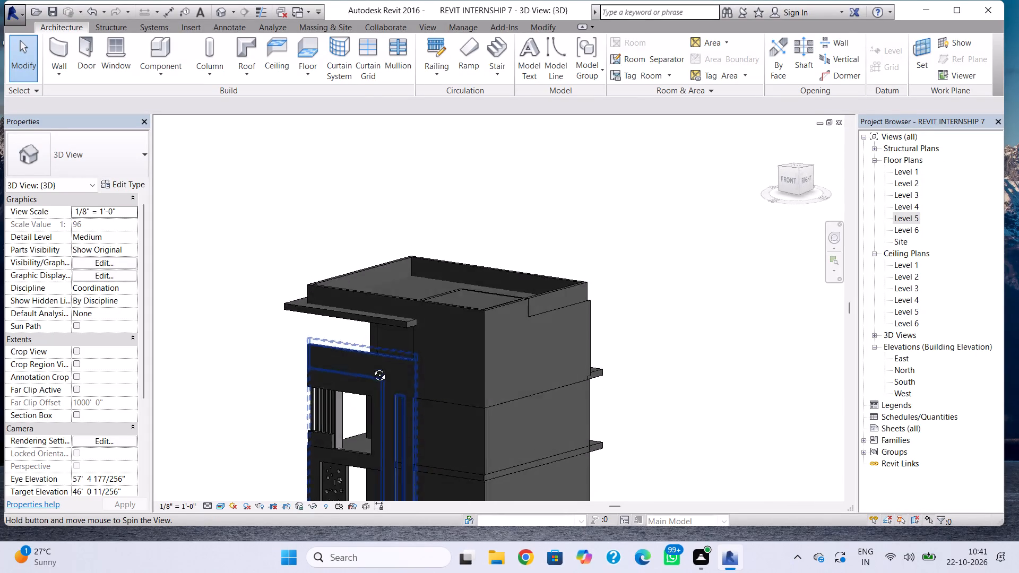
shift+right_drag(372, 367, 495, 358)
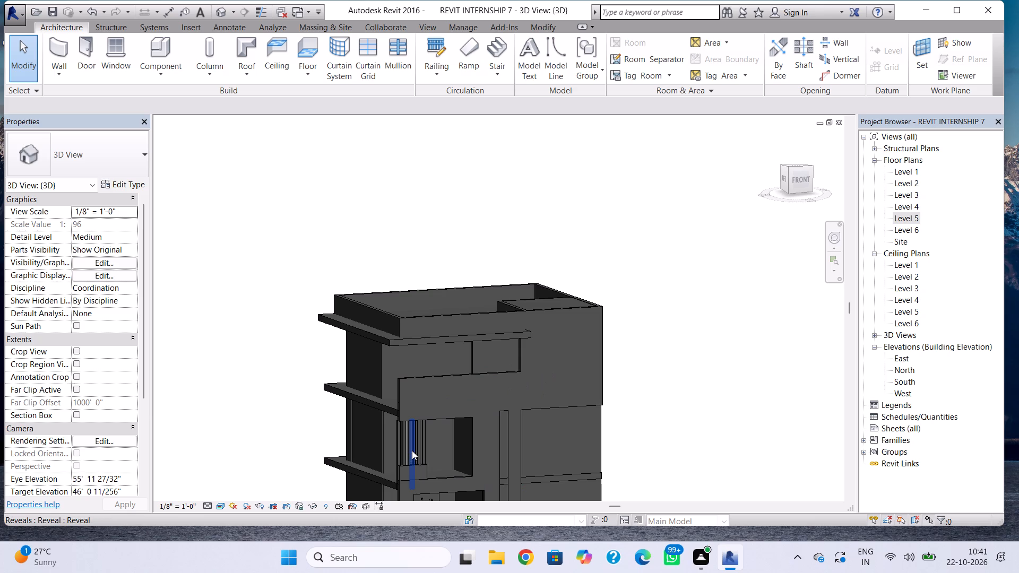
shift+right_drag(386, 455, 422, 439)
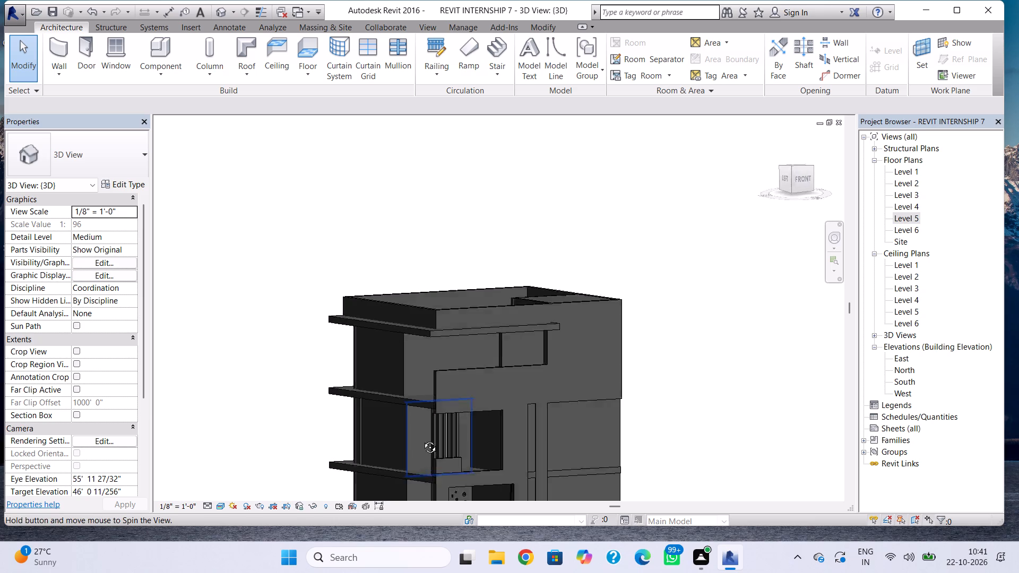
shift+right_drag(422, 439, 521, 442)
click(633, 450)
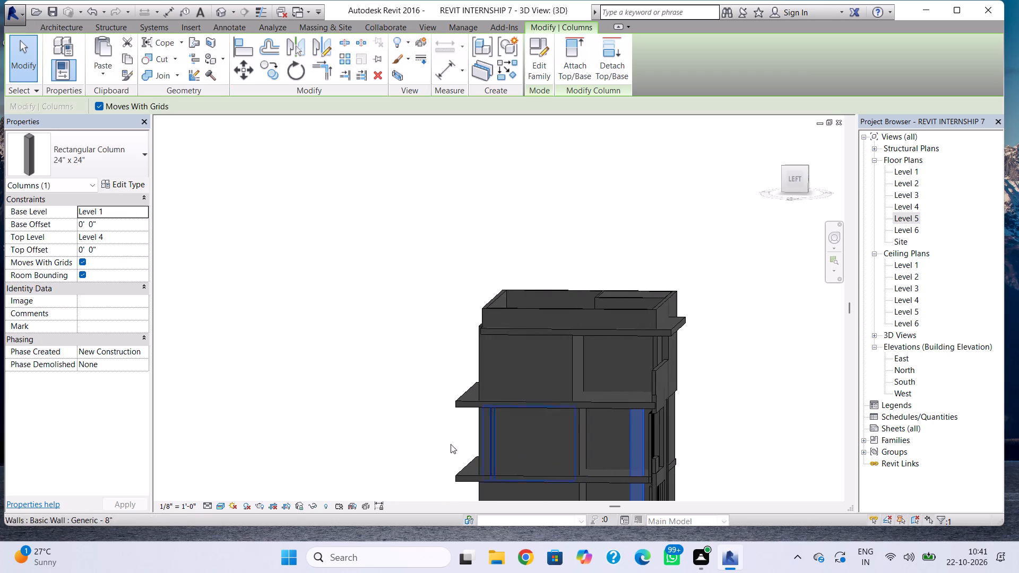
click(138, 237)
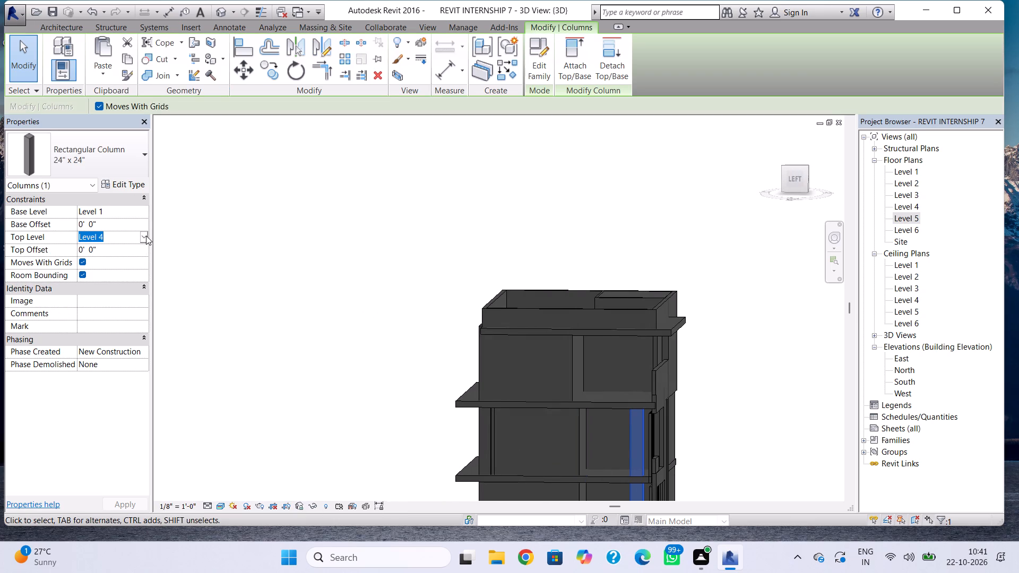
click(146, 236)
click(114, 291)
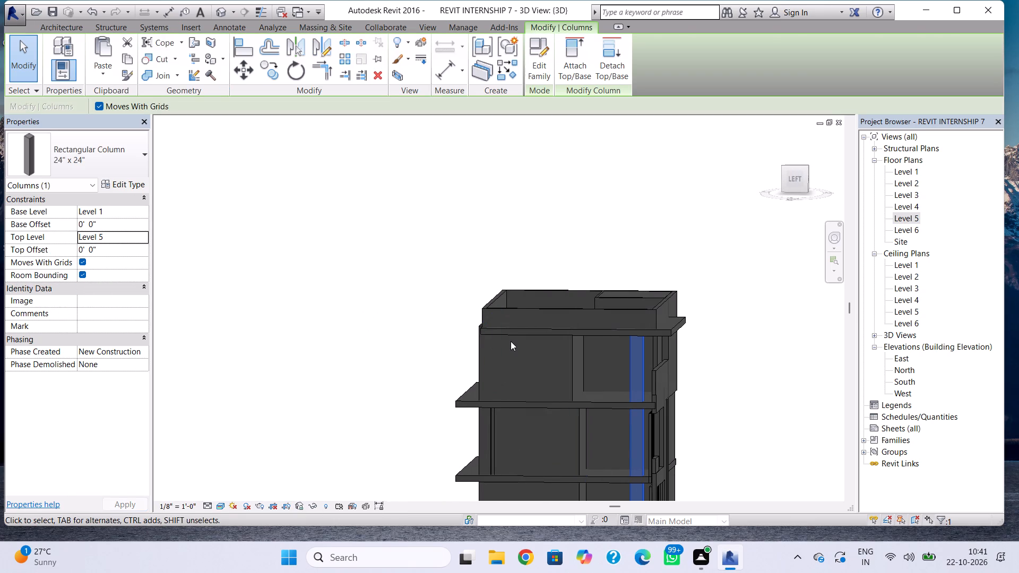
key(Escape)
Examine the extended corner column, the front and left facades, and the ground-floor front wall in the 3D view.
shift+right_drag(581, 353, 430, 378)
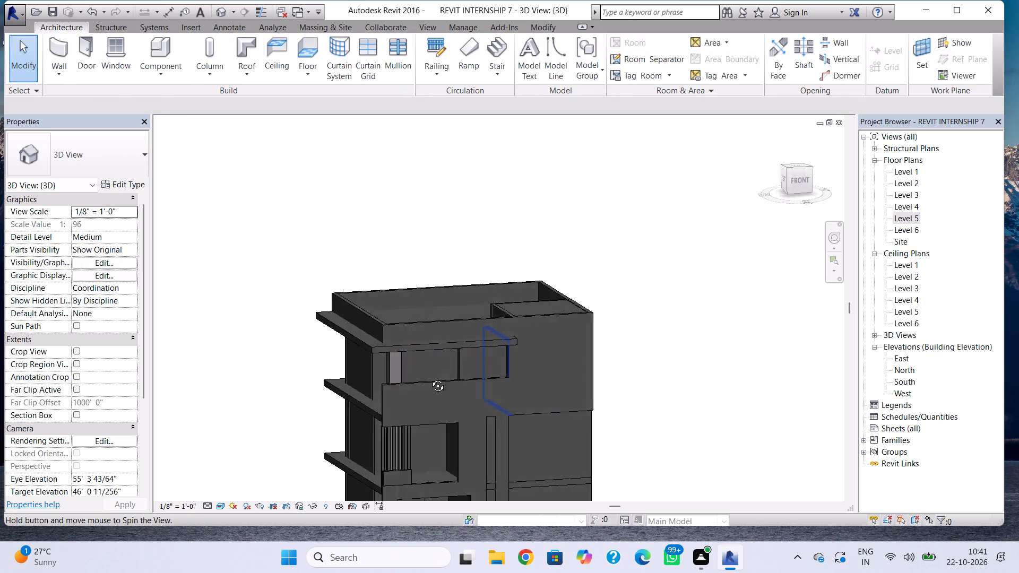
shift+right_drag(430, 378, 361, 395)
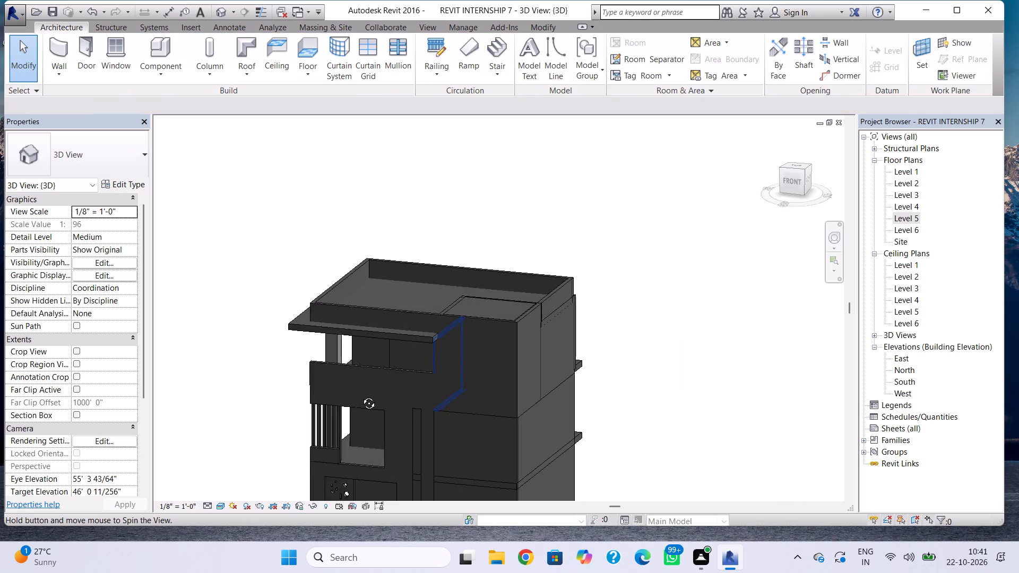
shift+right_drag(361, 395, 491, 396)
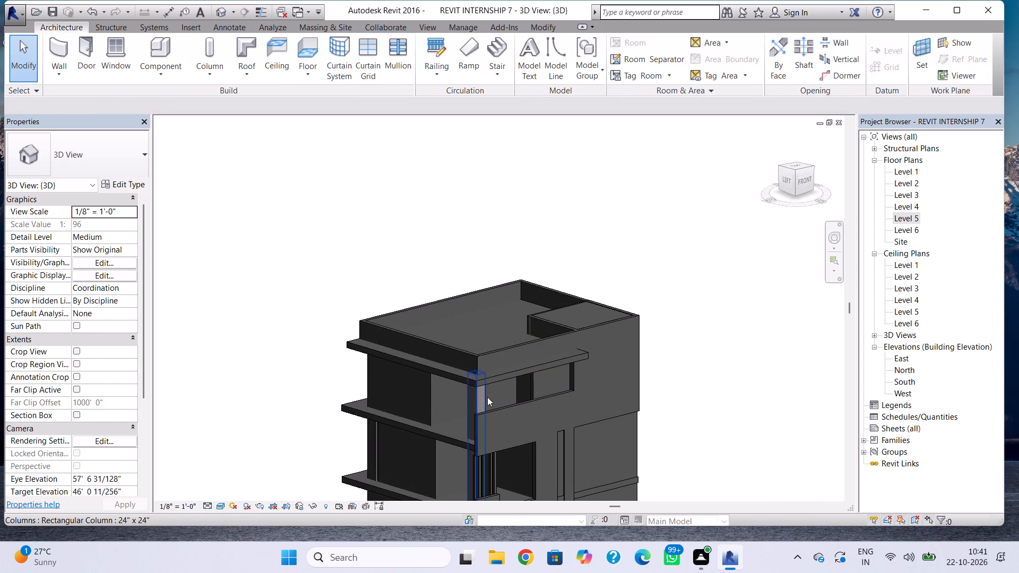
right_drag(481, 401, 520, 401)
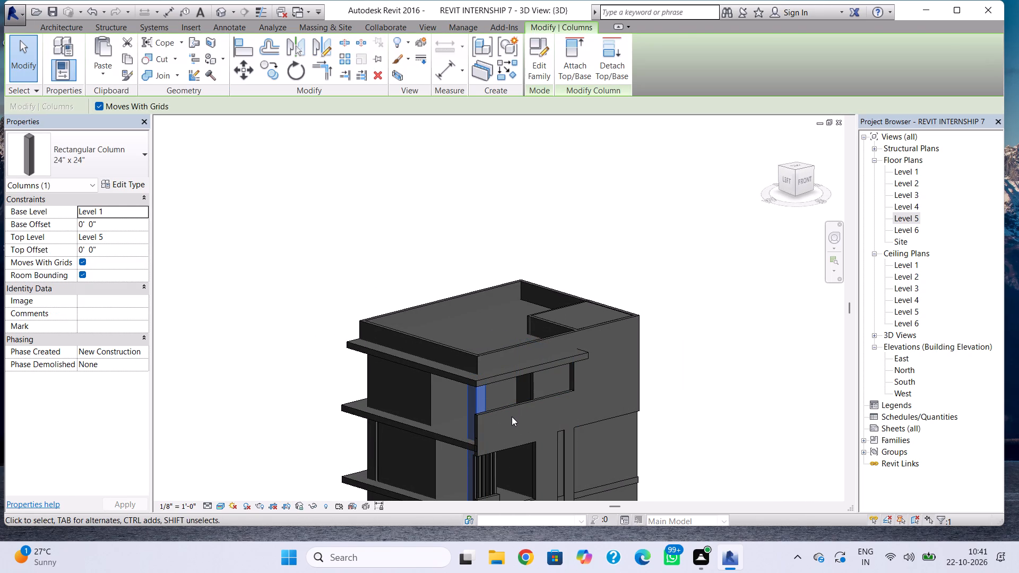
key(Escape)
shift+right_drag(478, 418, 567, 380)
scroll(566, 381, down, 2)
middle_drag(551, 367, 532, 333)
middle_drag(535, 398, 520, 359)
shift+right_drag(530, 376, 536, 389)
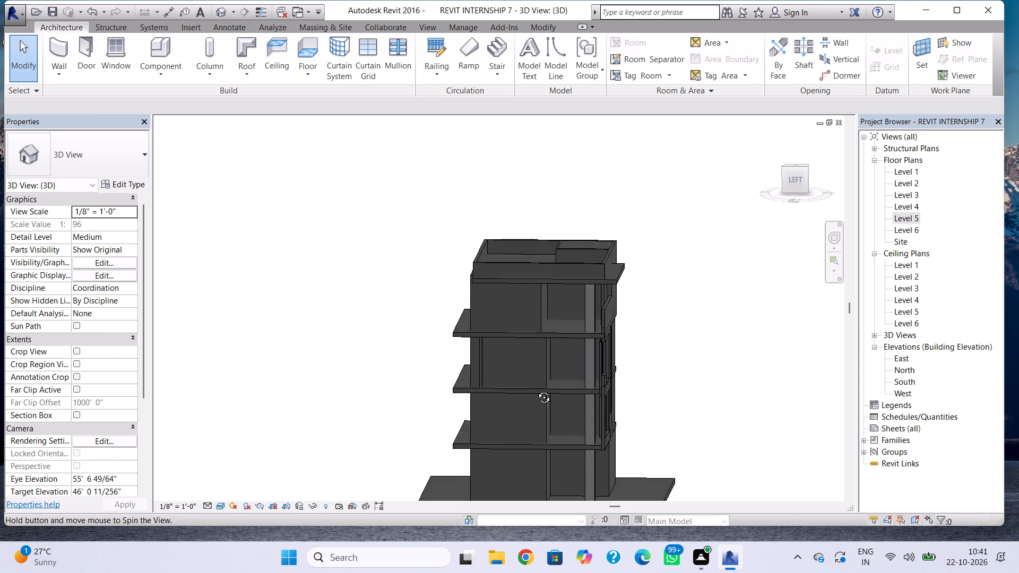
shift+right_drag(536, 389, 440, 388)
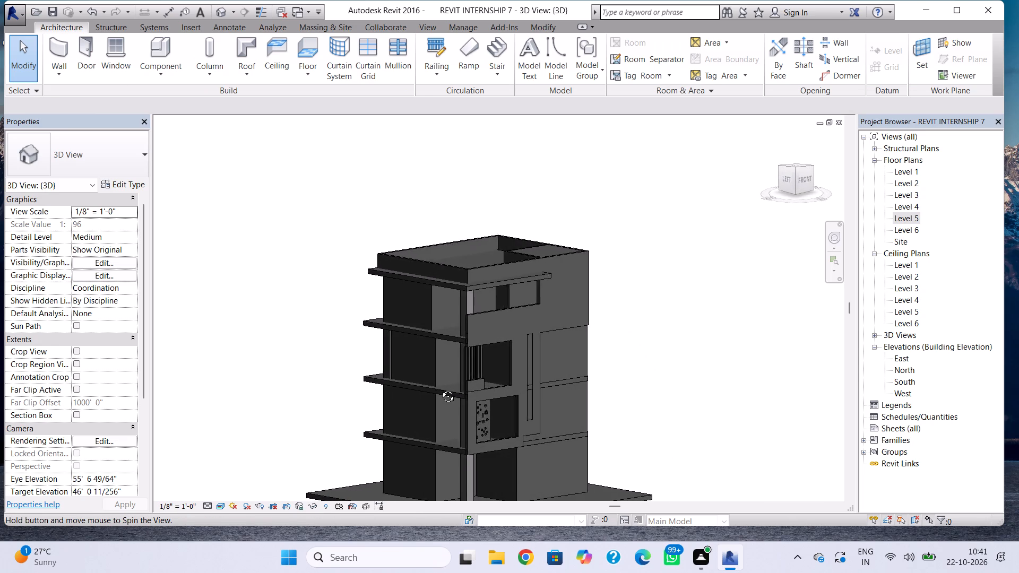
shift+right_drag(440, 388, 335, 378)
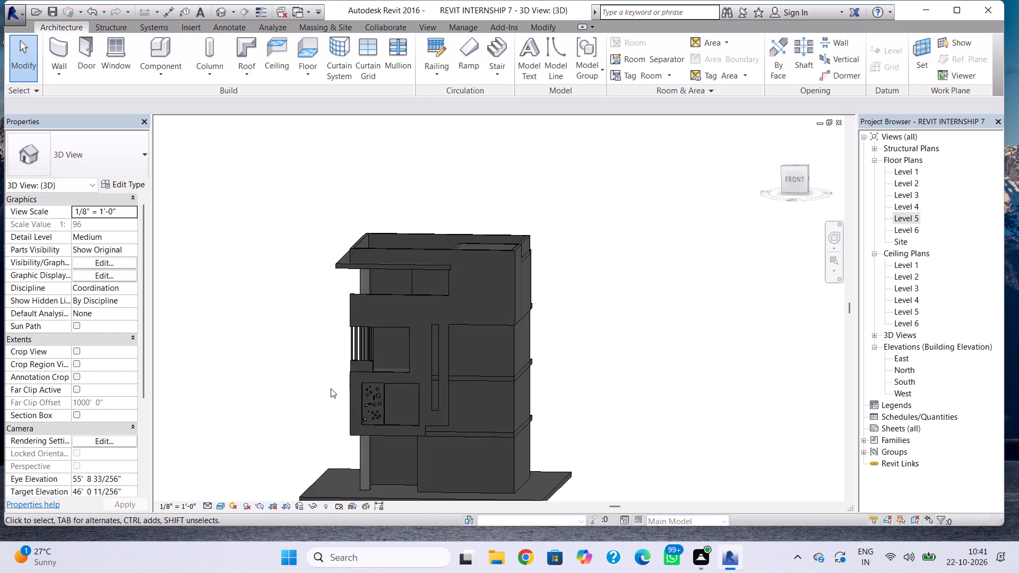
scroll(395, 374, up, 3)
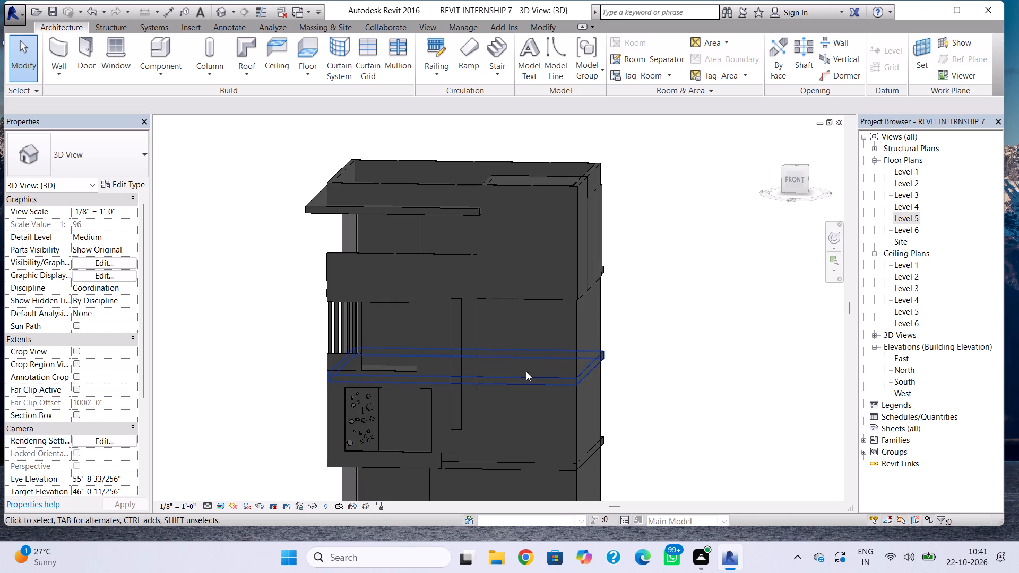
scroll(526, 371, down, 1)
middle_drag(507, 300, 505, 267)
middle_drag(508, 361, 502, 318)
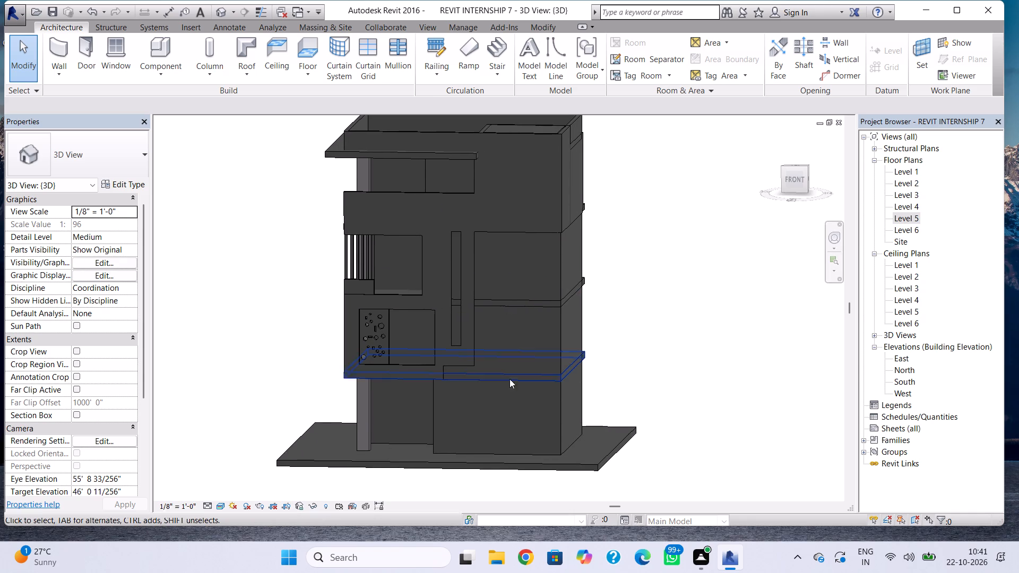
click(531, 383)
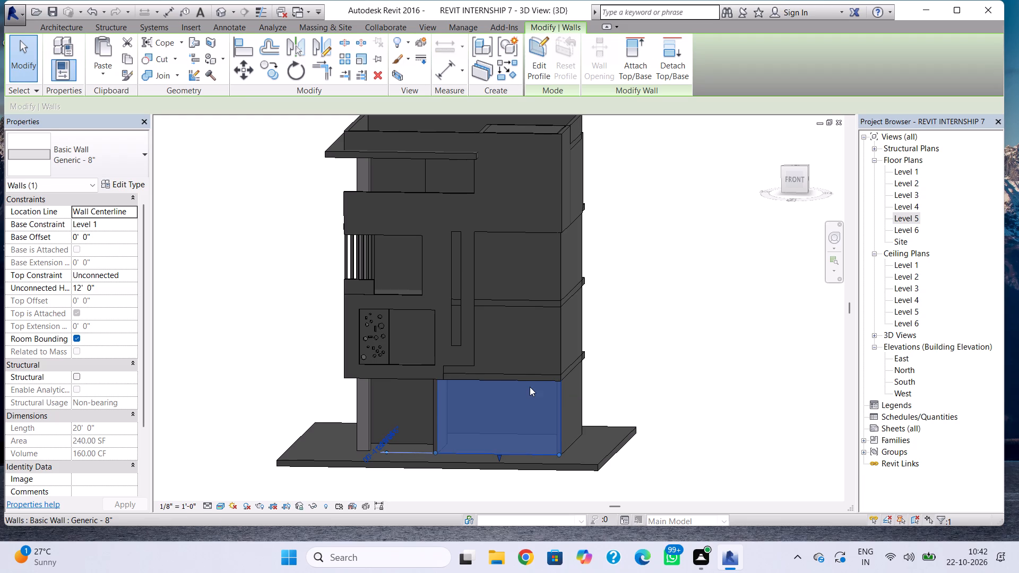
key(Escape)
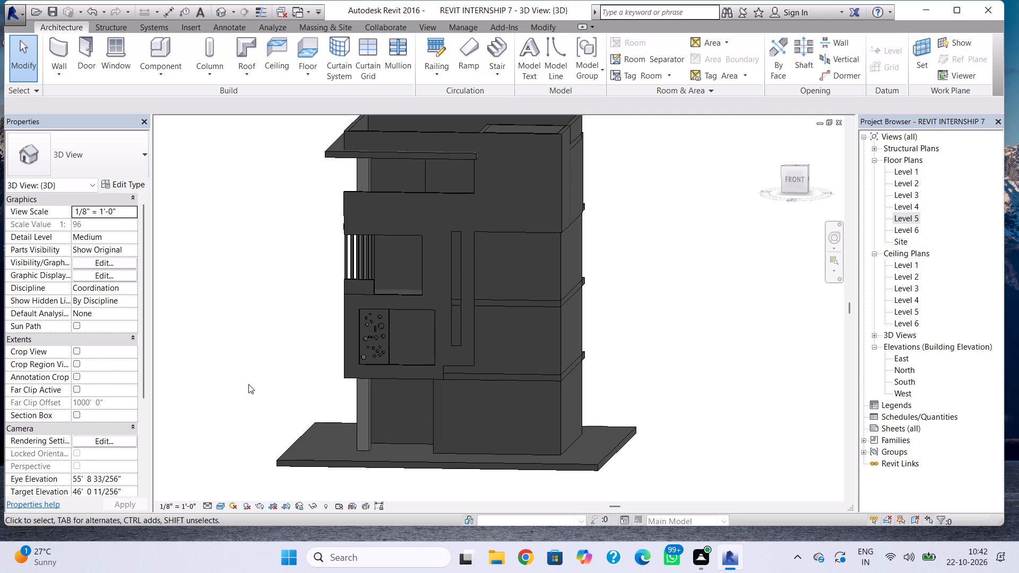
On the Level 1 plan, draw a 12' high Generic - 8" wall, 20' 8" long, along the projecting front wall's outer face.
click(64, 62)
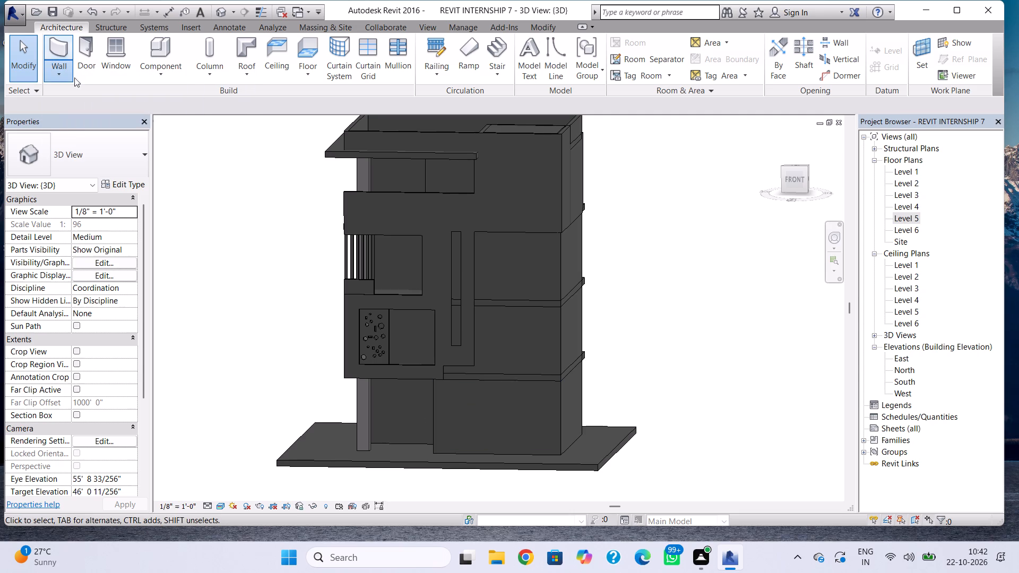
click(913, 170)
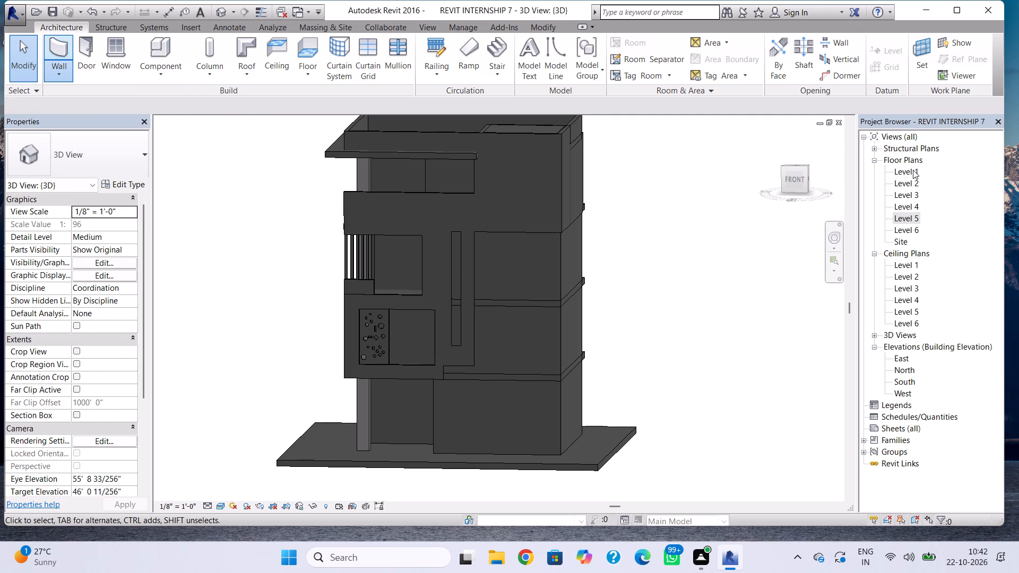
double_click(910, 170)
middle_drag(622, 422, 588, 358)
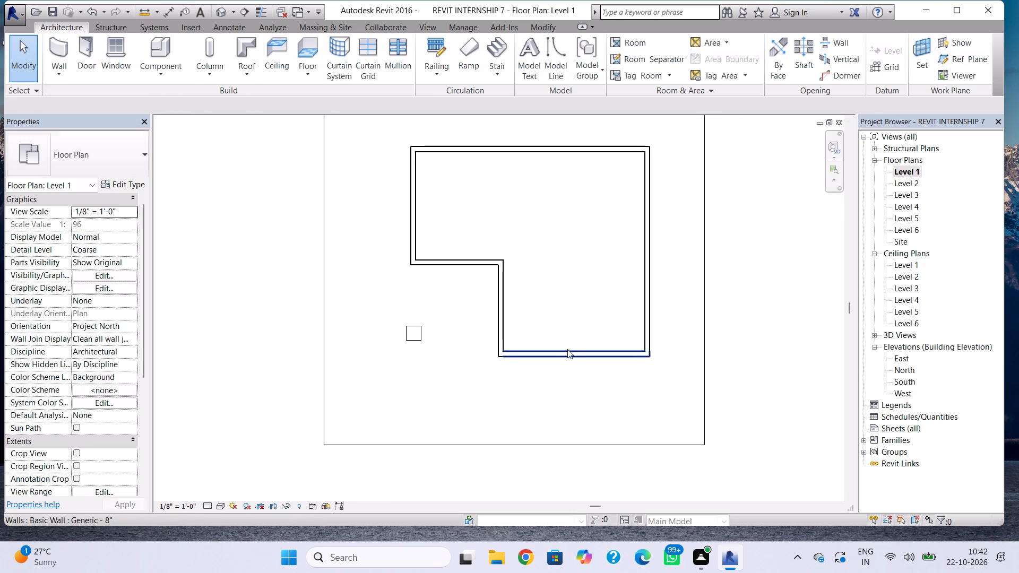
click(55, 54)
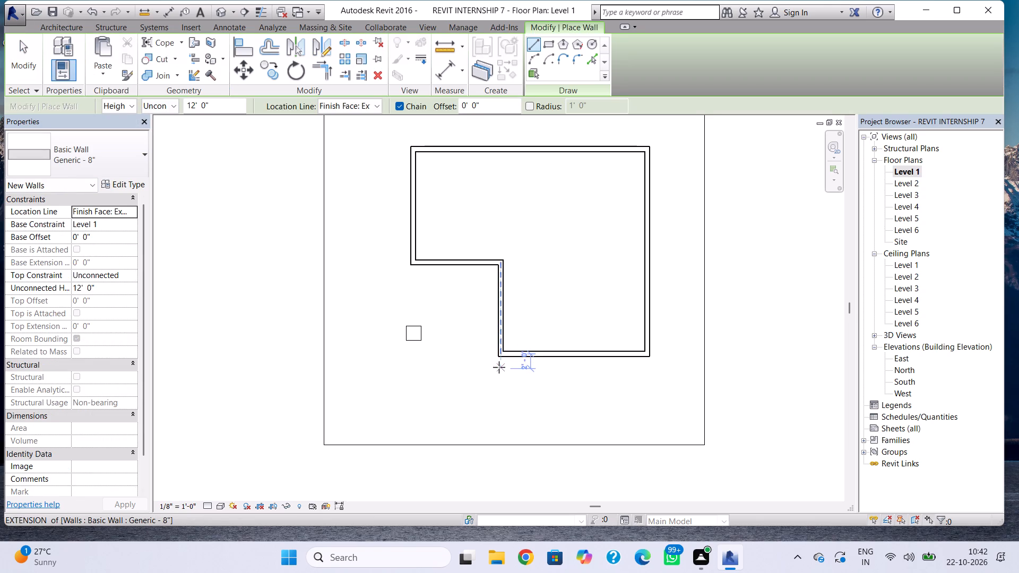
scroll(495, 364, up, 7)
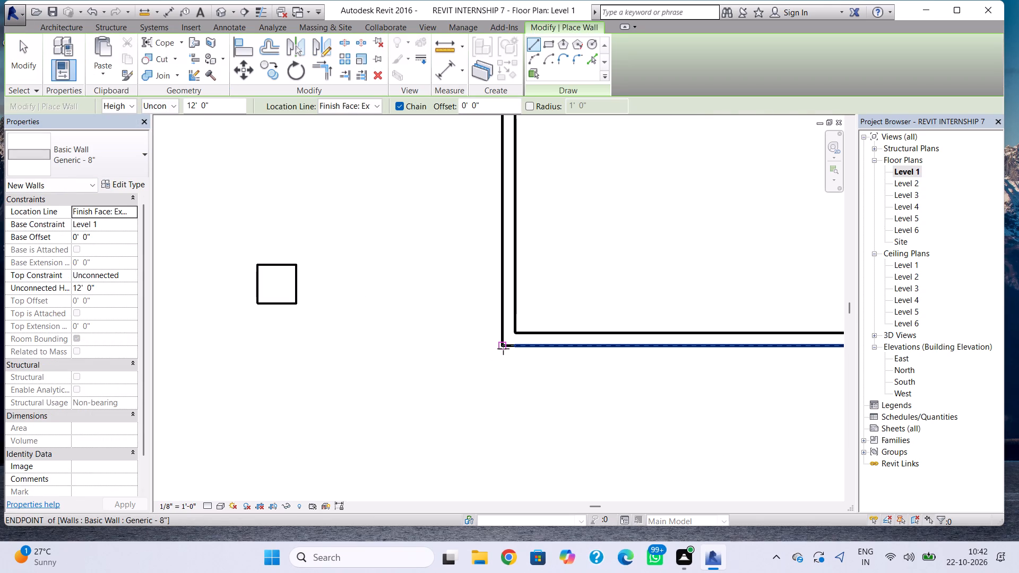
click(503, 349)
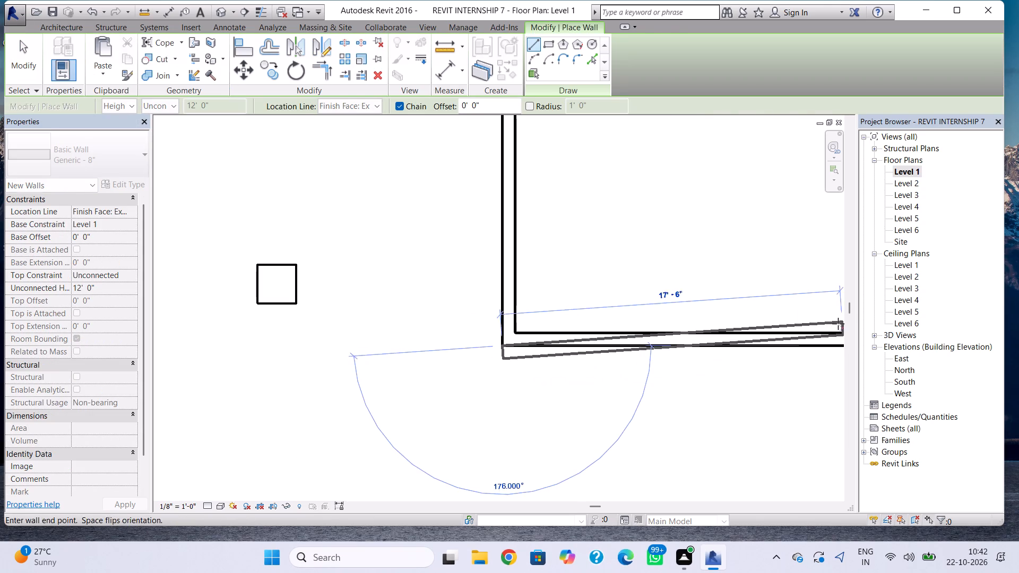
middle_drag(805, 353, 442, 349)
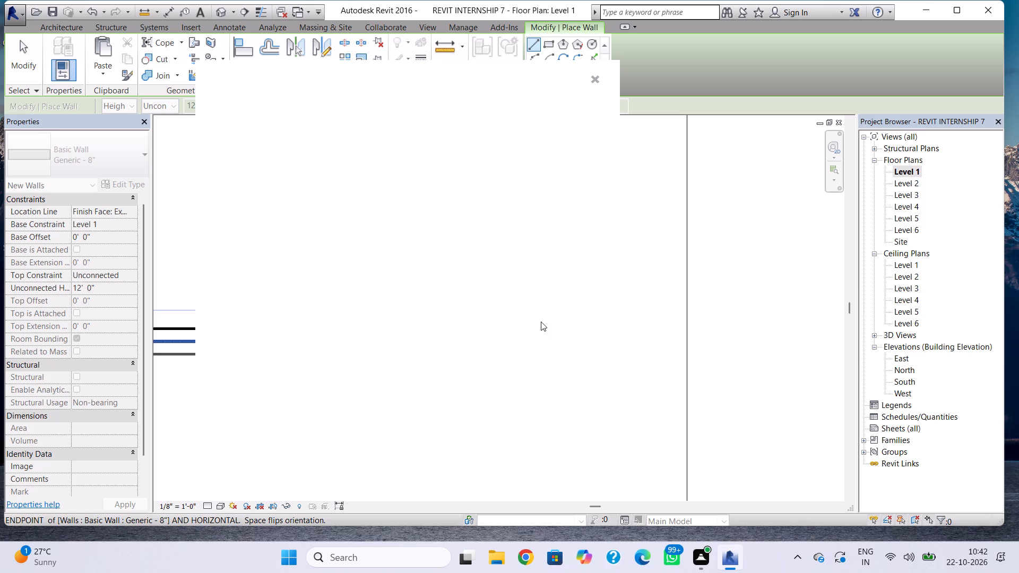
click(595, 81)
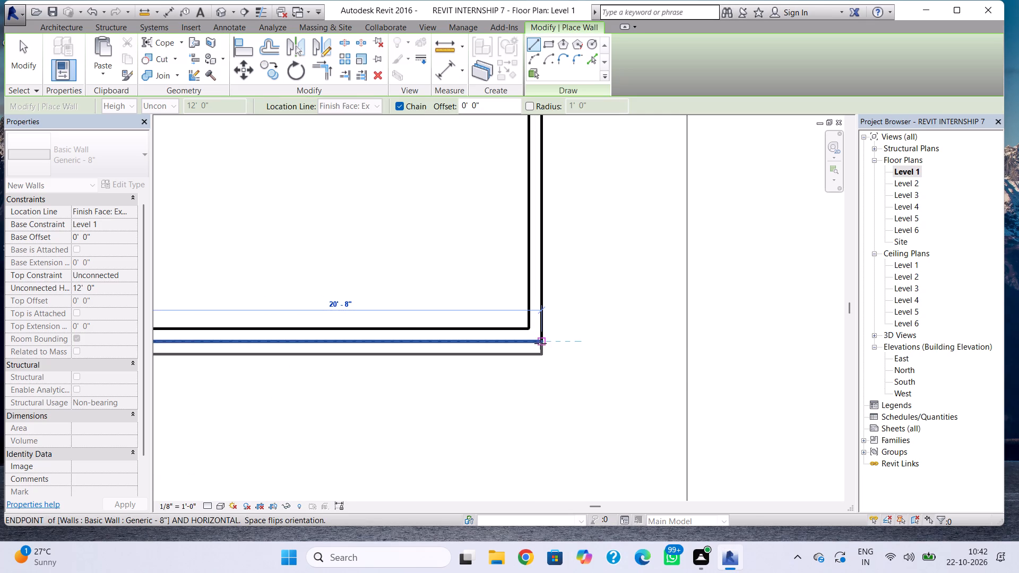
click(540, 343)
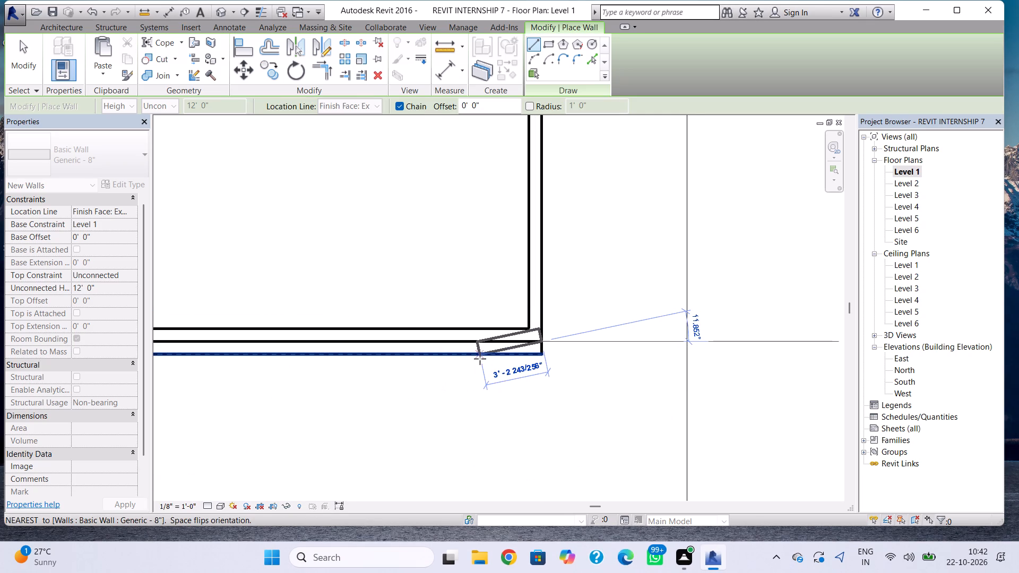
key(Escape)
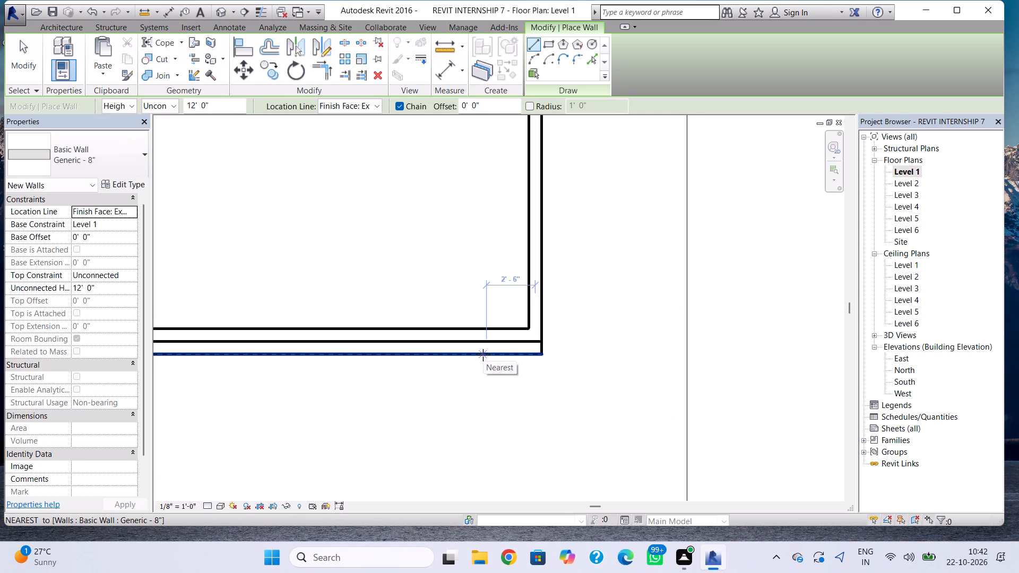
scroll(483, 356, down, 1)
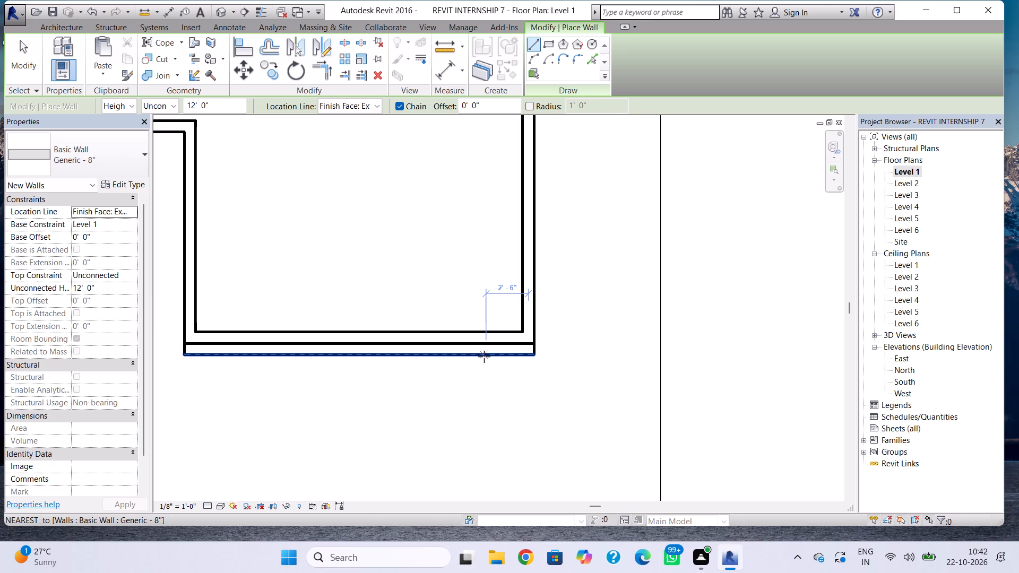
key(Escape)
Edit the new ground-floor front wall's profile in 3D, sketching a three-sided opening outline about 16' wide and 9' 6" high from its base.
click(484, 357)
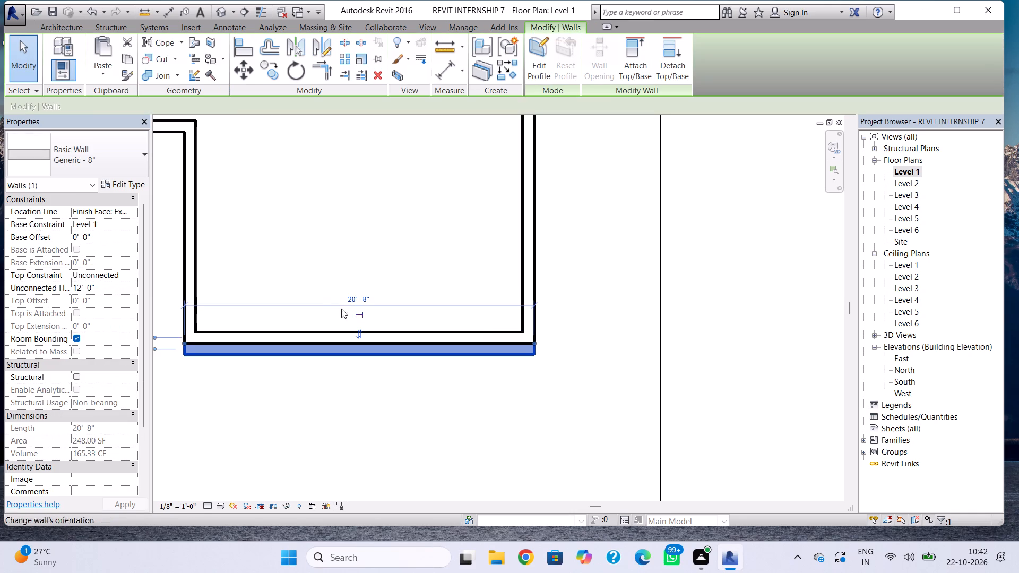
click(220, 12)
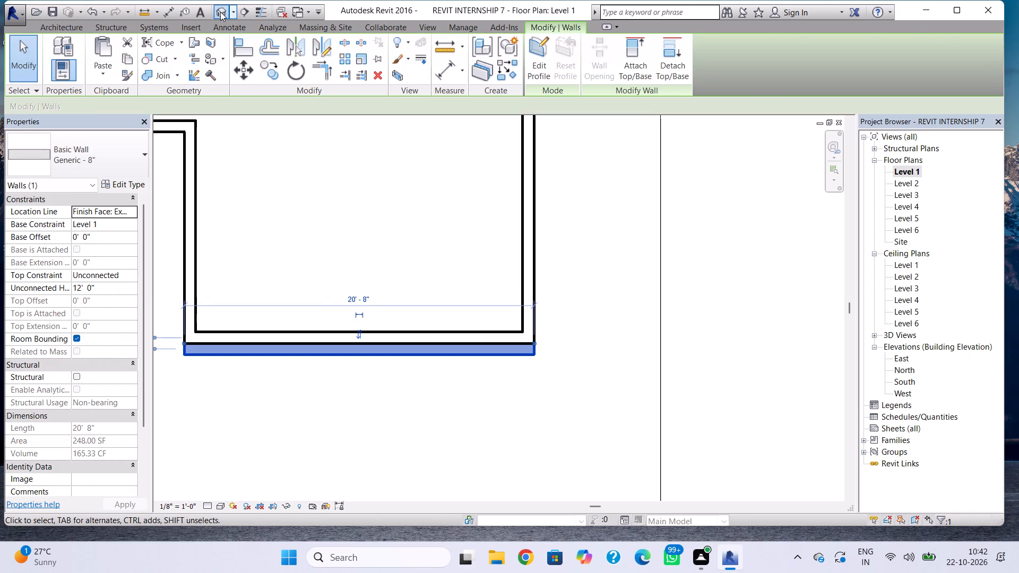
click(444, 386)
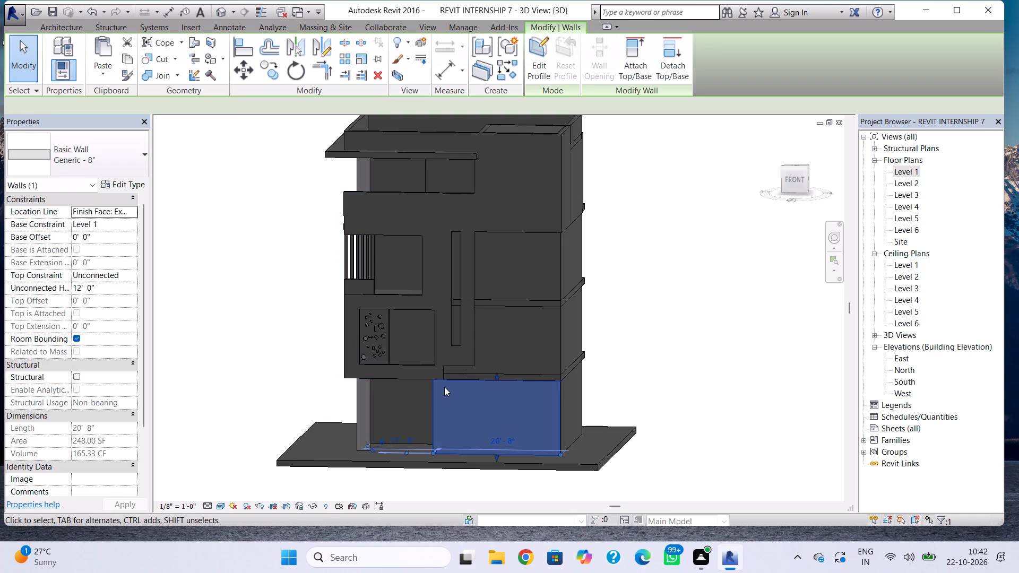
click(529, 53)
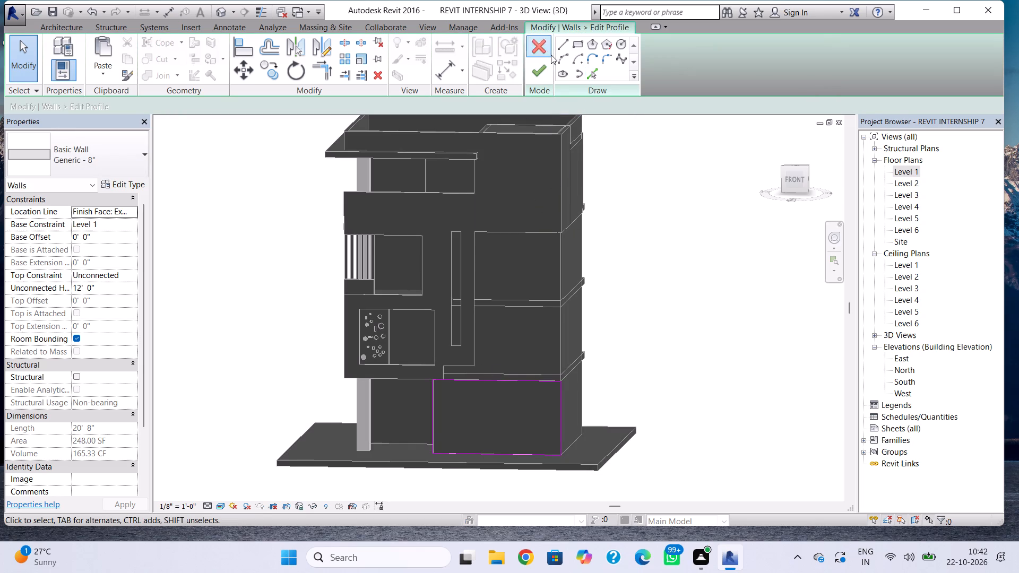
click(557, 42)
click(792, 182)
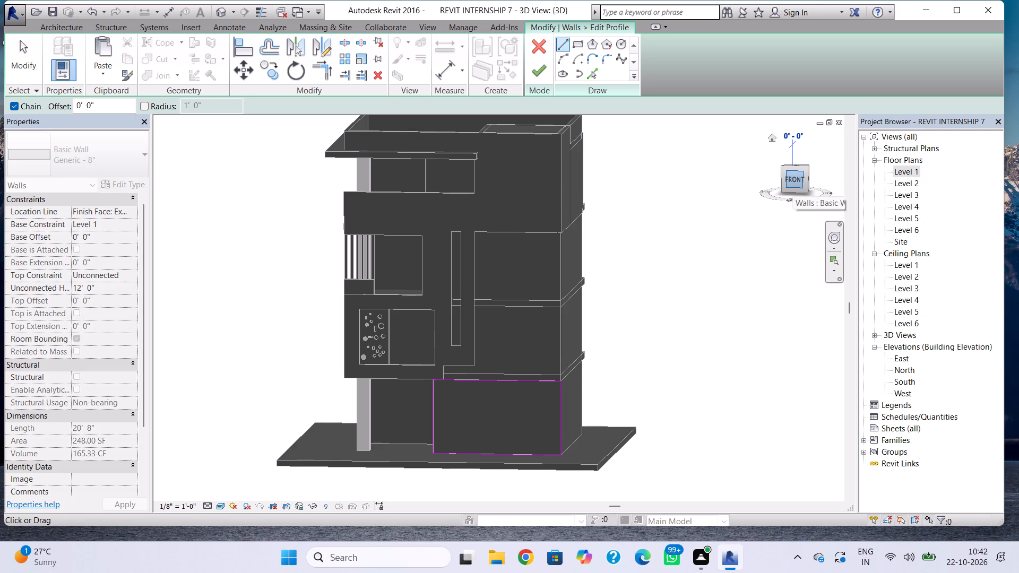
key(Escape)
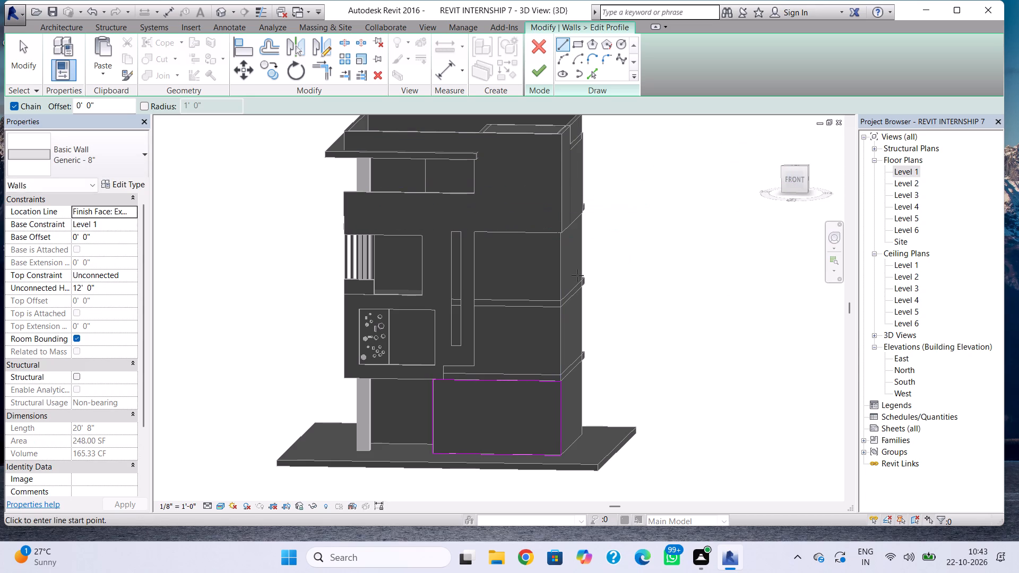
right_drag(577, 275, 585, 247)
shift+right_drag(617, 266, 642, 237)
scroll(603, 274, up, 3)
middle_drag(558, 270, 550, 186)
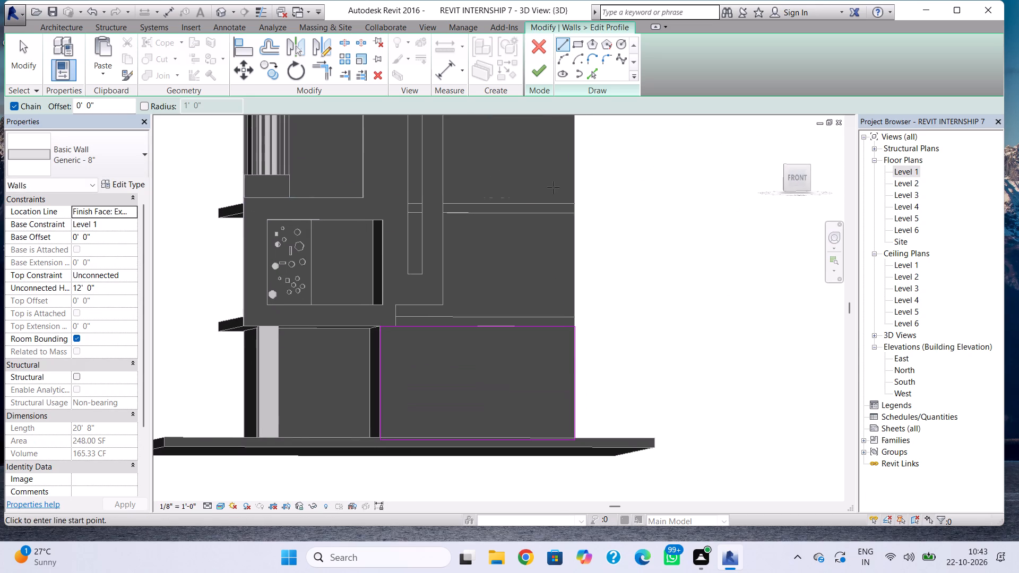
shift+right_drag(632, 253, 623, 254)
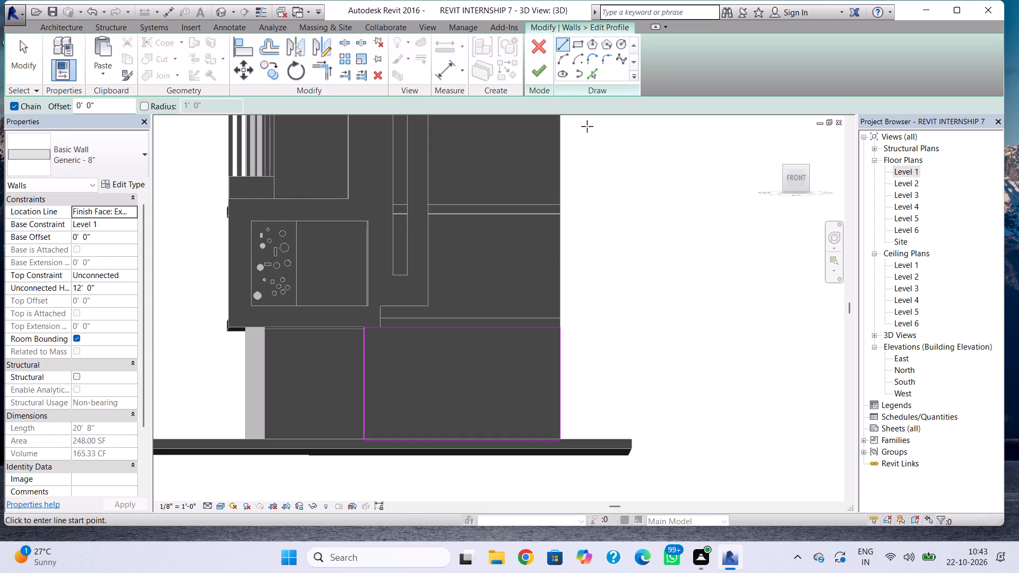
click(387, 438)
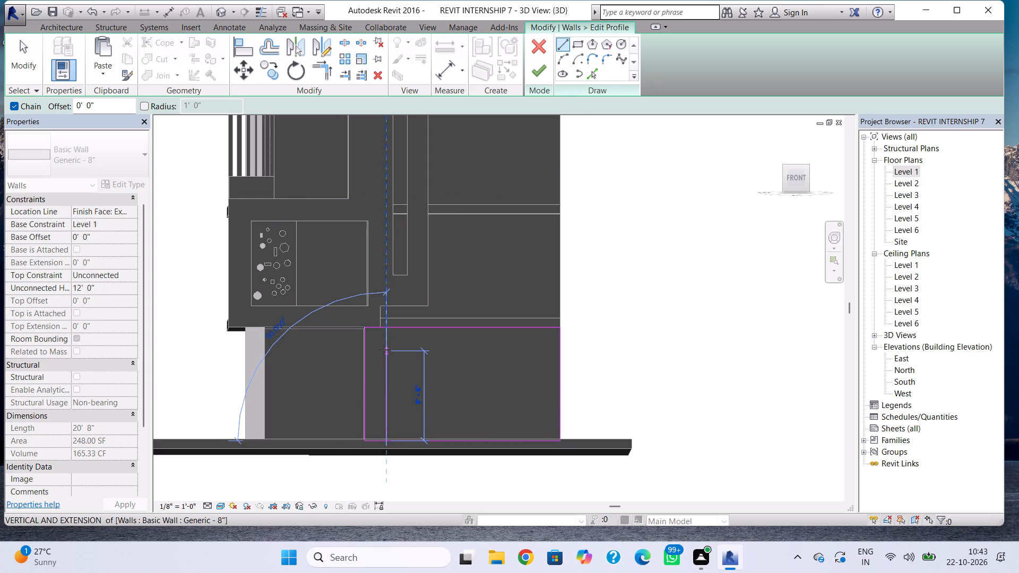
click(384, 349)
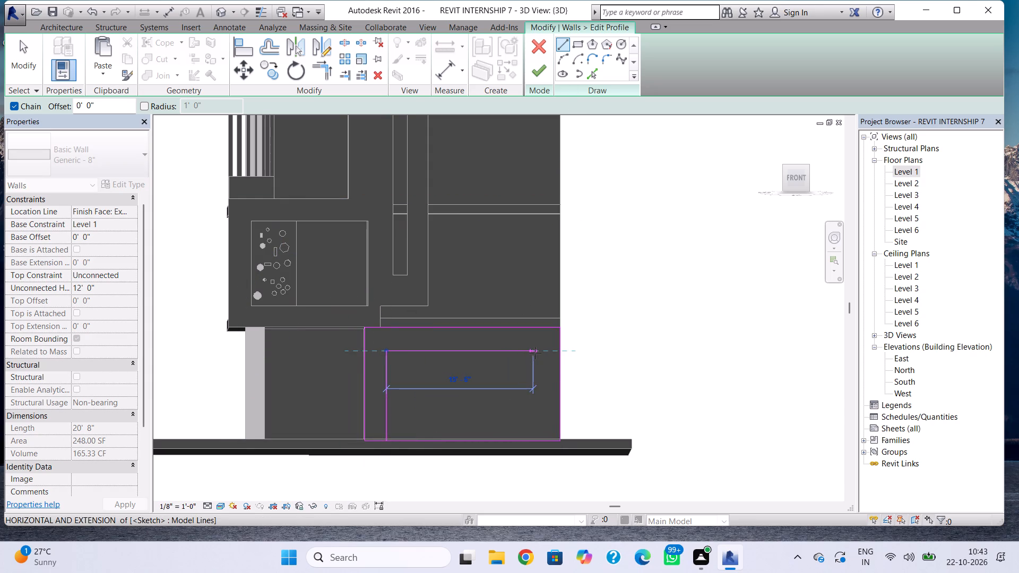
click(536, 352)
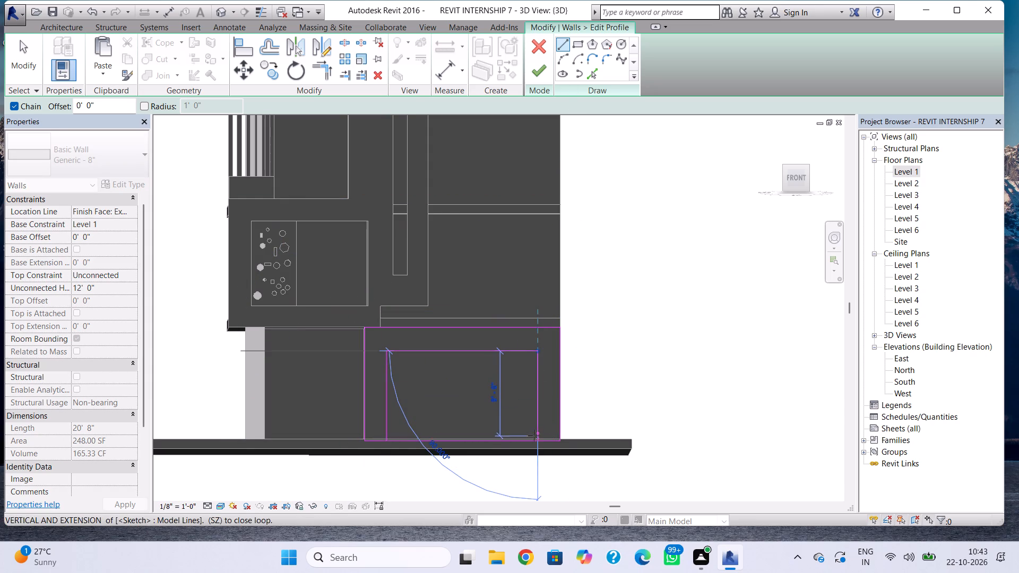
click(534, 438)
key(Escape)
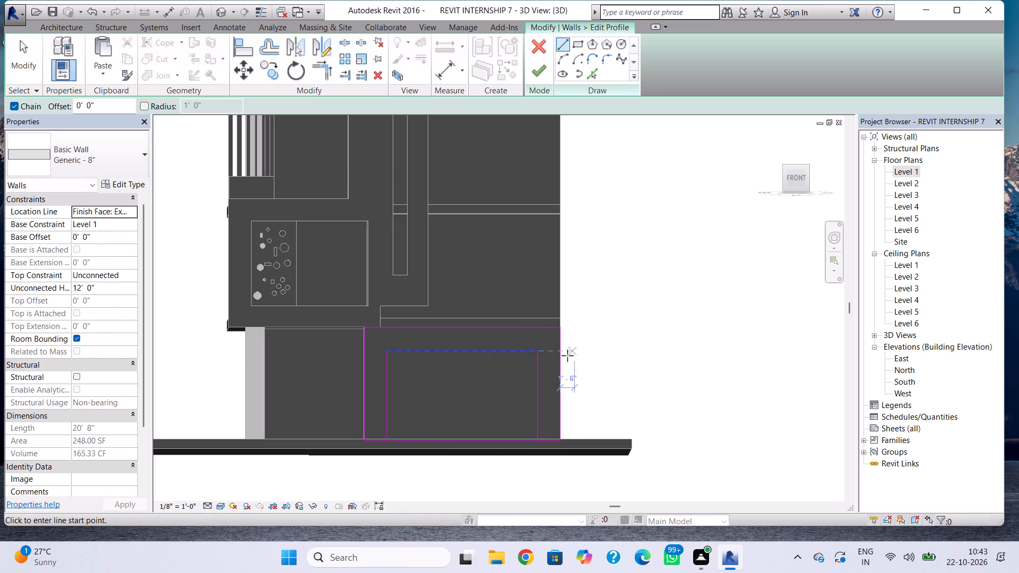
key(Escape)
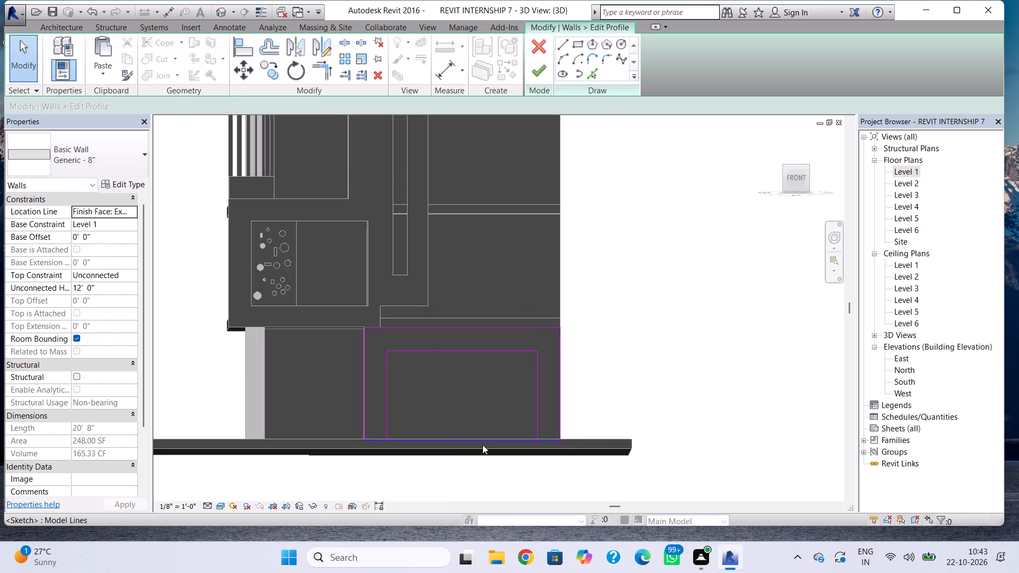
Replace the profile's bottom line with two short segments joining the outer and inner side lines, and finish the profile edit.
click(482, 443)
key(Delete)
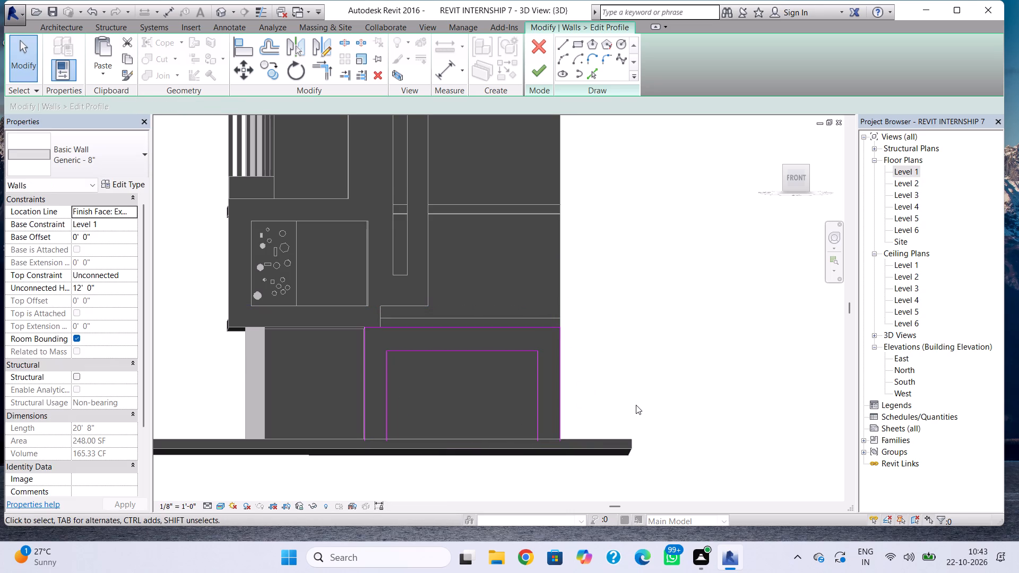
click(568, 42)
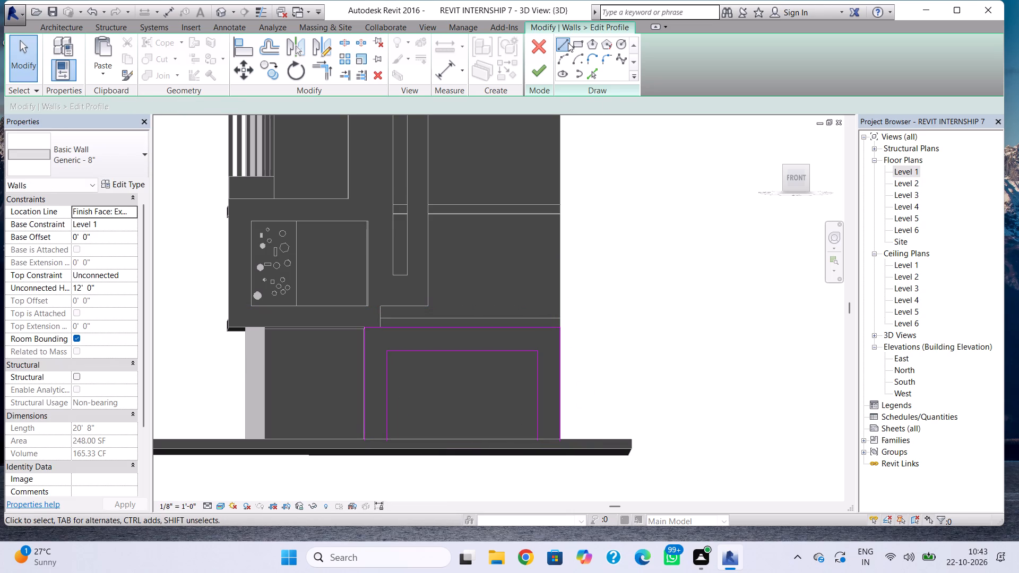
scroll(385, 445, up, 3)
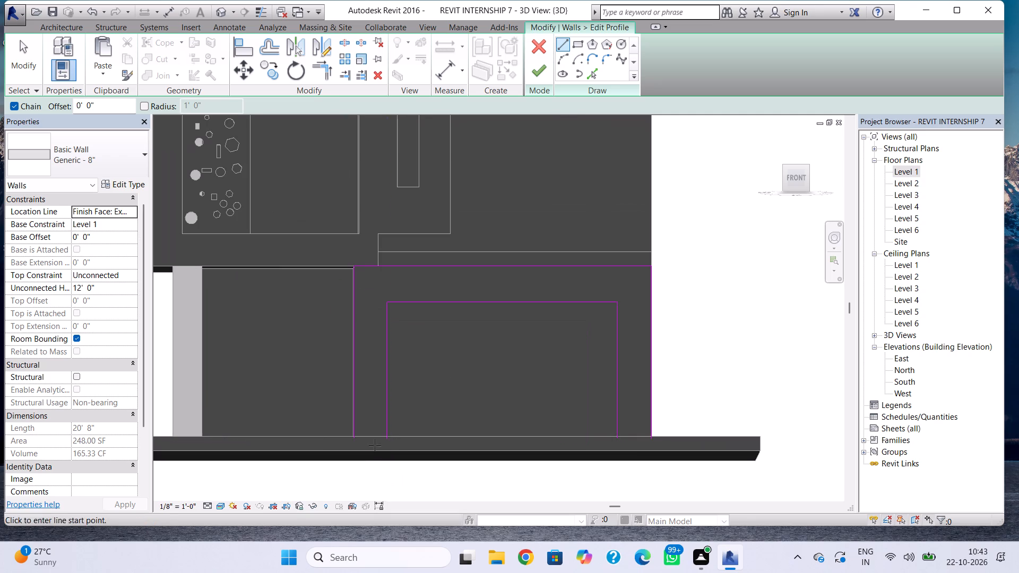
click(358, 441)
click(387, 442)
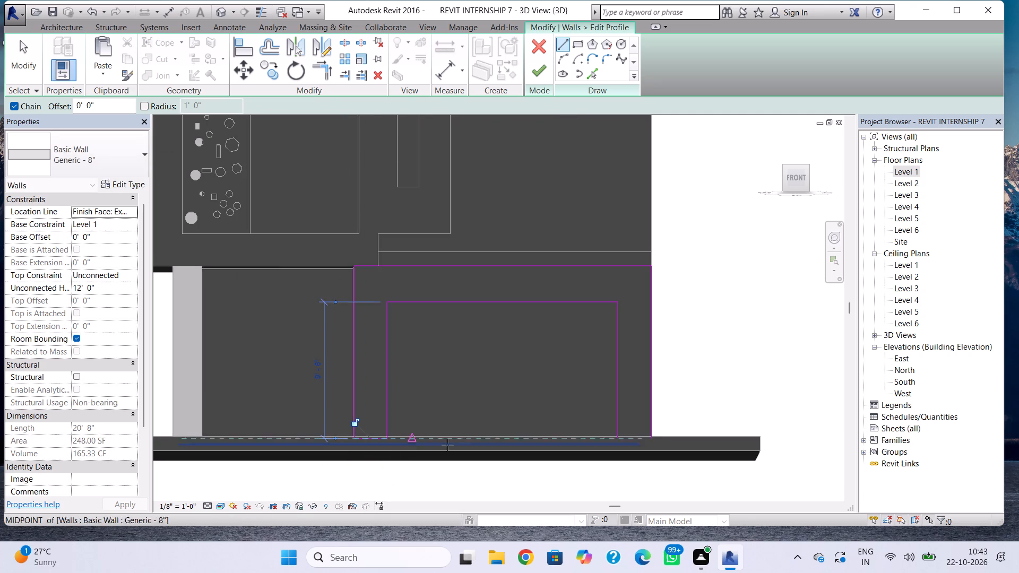
click(615, 436)
click(650, 439)
key(Escape)
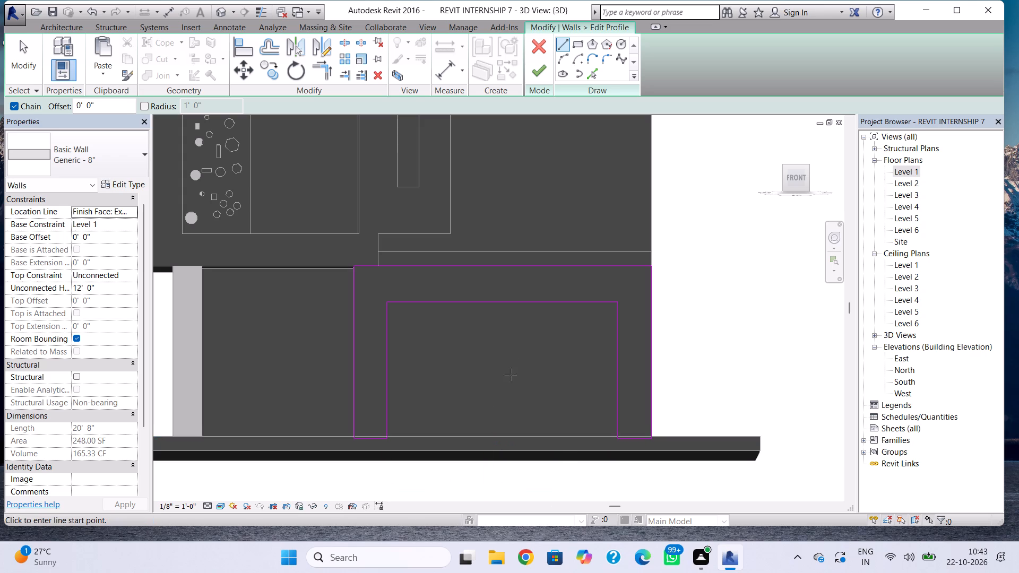
click(540, 71)
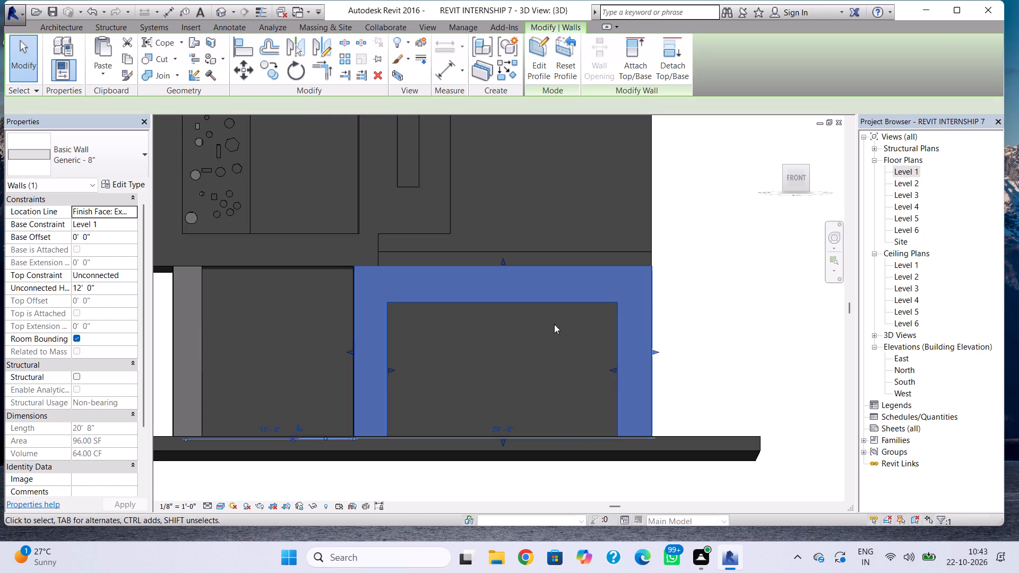
key(Escape)
Dismiss the blank pop-up covering the 3D view of the building.
shift+right_drag(565, 338, 652, 343)
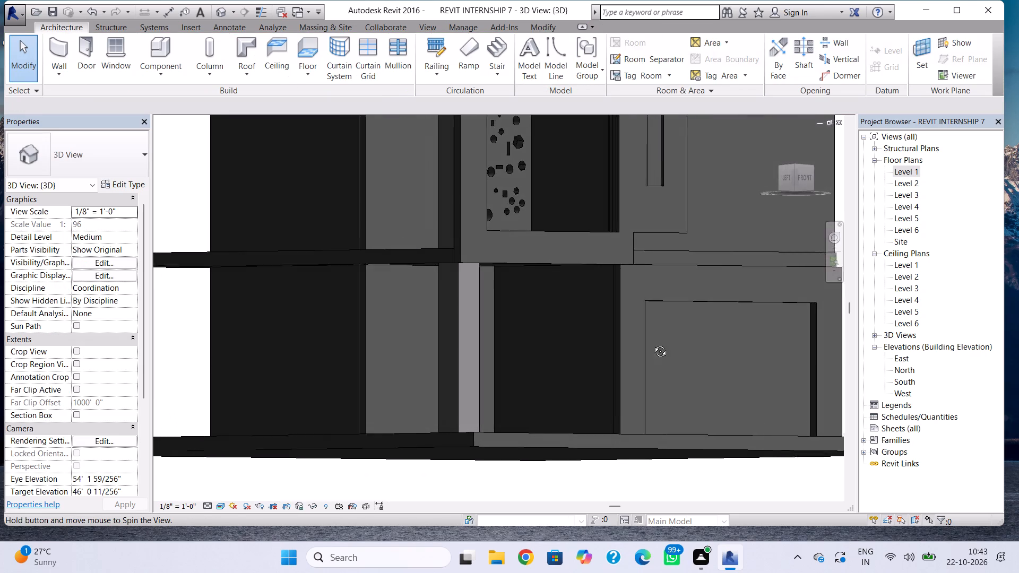
shift+right_drag(652, 343, 401, 410)
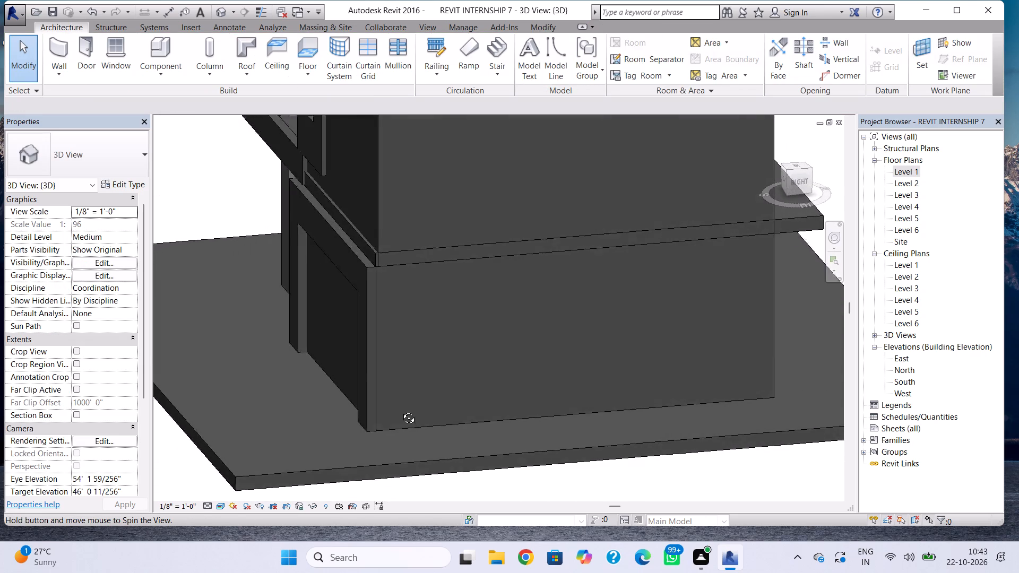
shift+right_drag(401, 410, 555, 407)
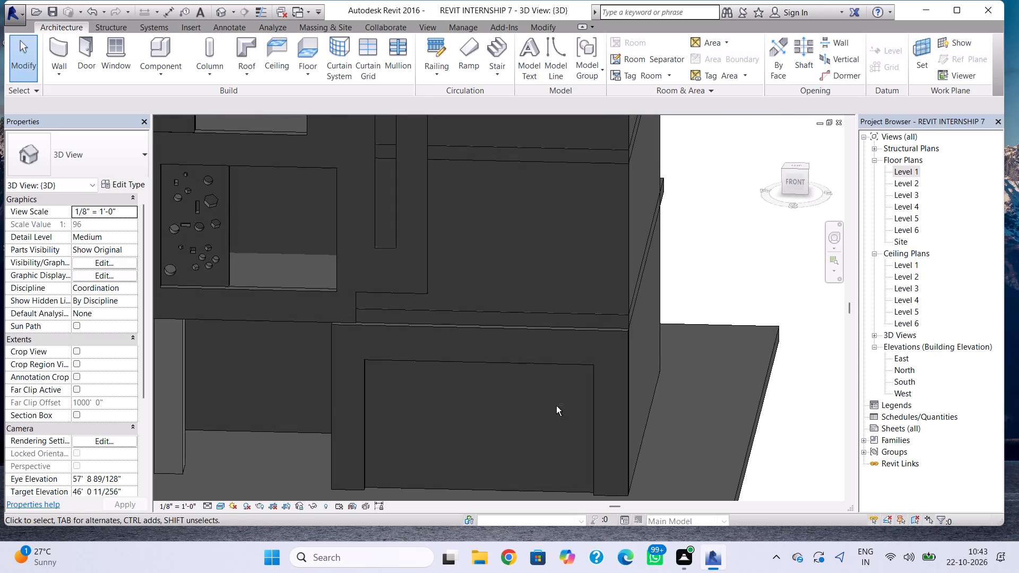
shift+right_click(556, 406)
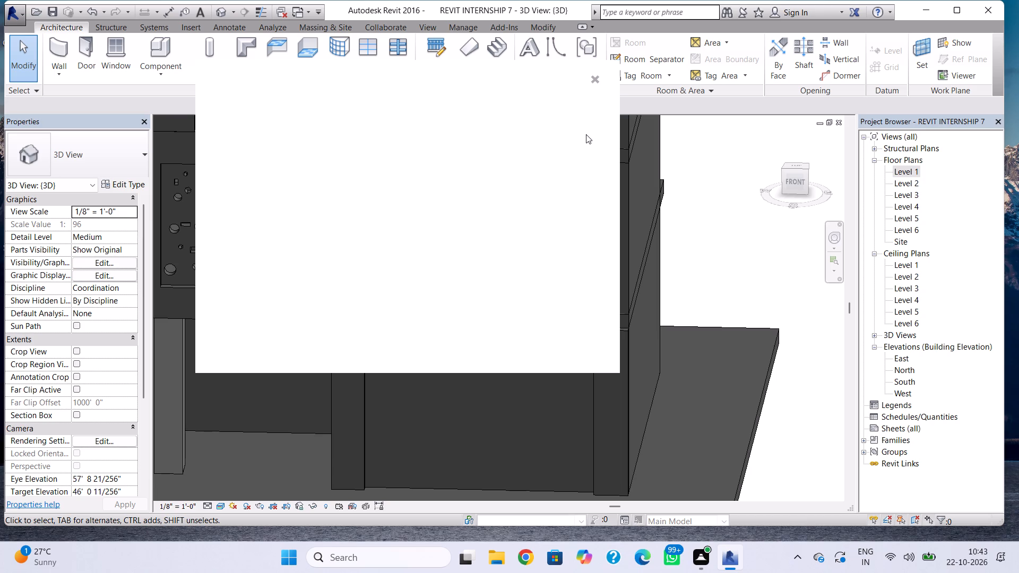
click(595, 79)
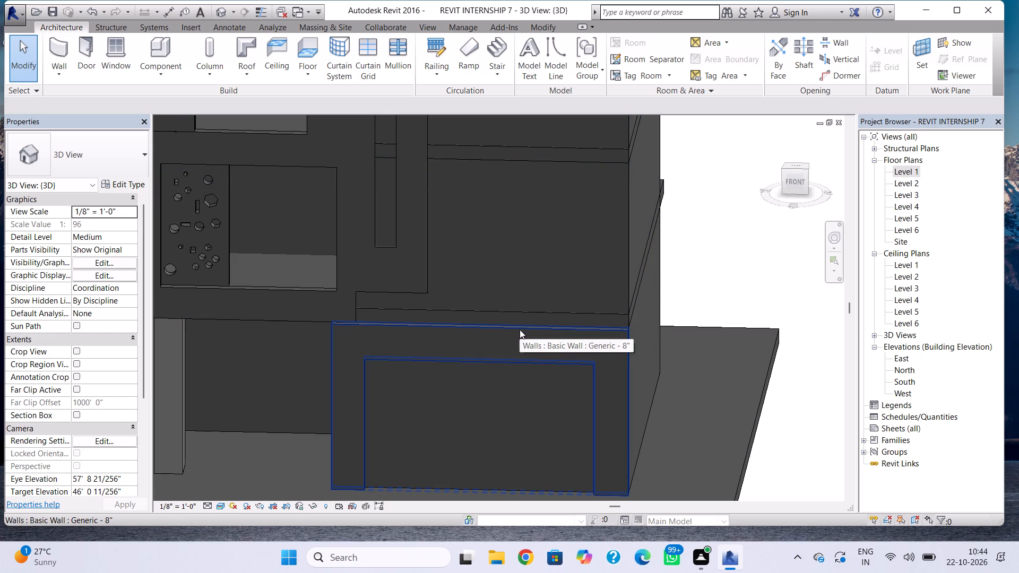
Start an in-place model in the Walls category, keeping the suggested name.
scroll(562, 285, down, 5)
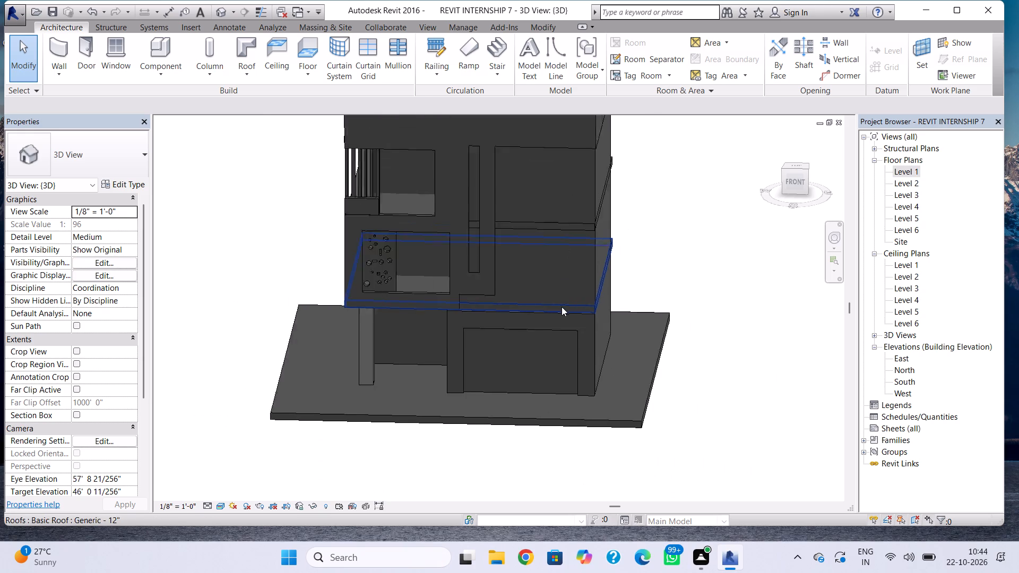
scroll(562, 307, down, 2)
scroll(558, 285, up, 1)
middle_drag(558, 285, 513, 392)
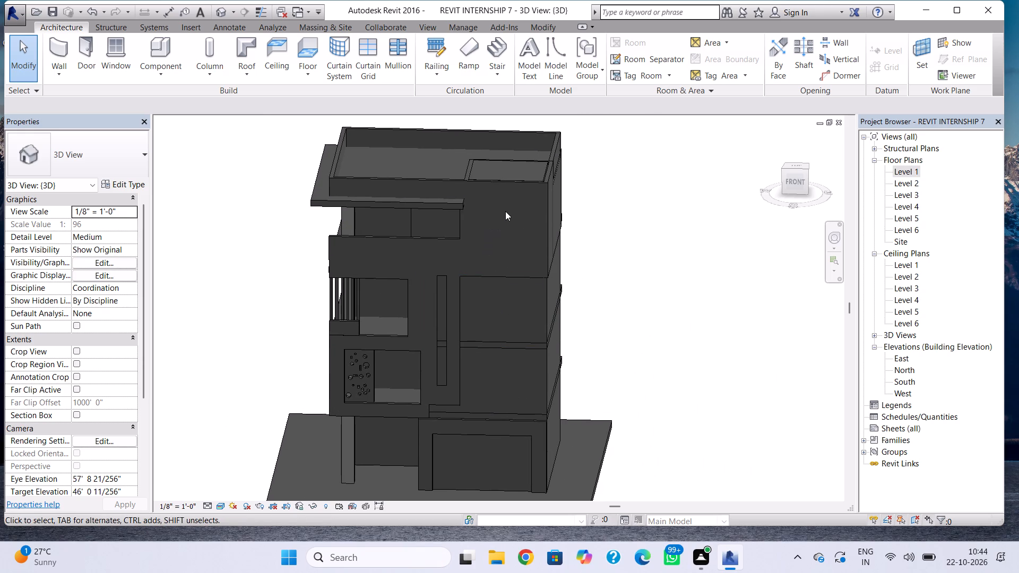
click(175, 71)
click(214, 137)
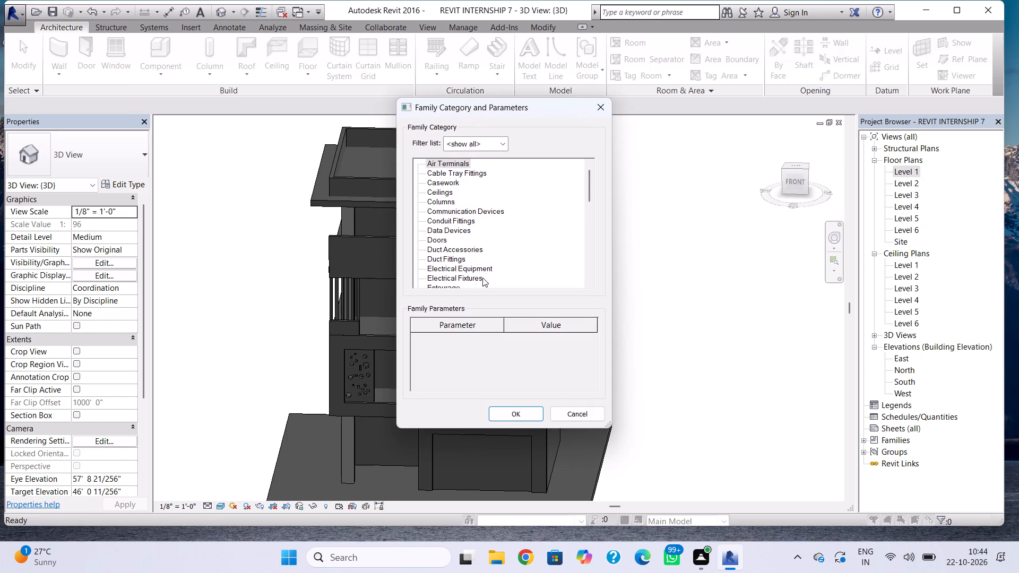
scroll(473, 252, down, 20)
scroll(473, 252, down, 1)
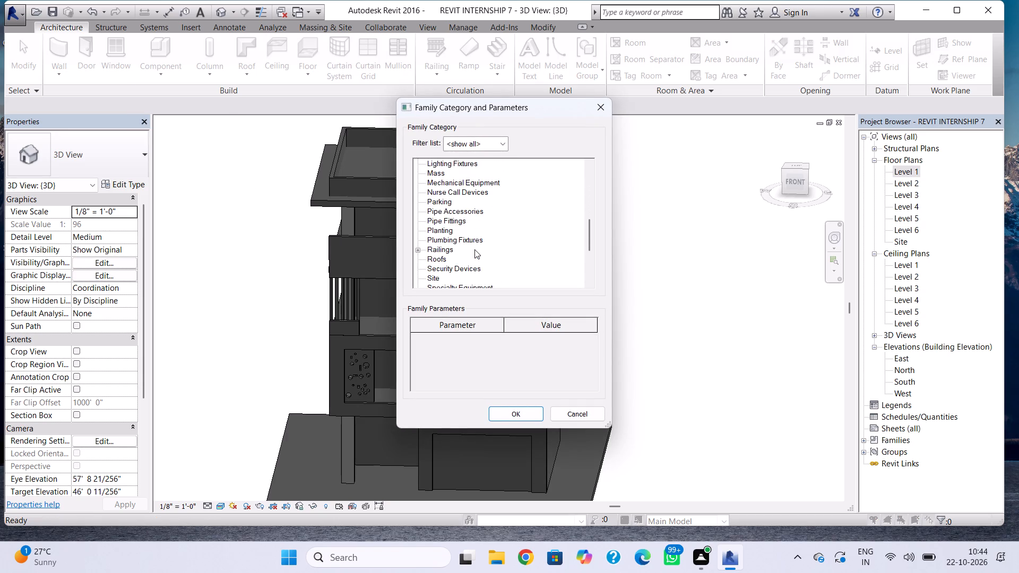
scroll(474, 249, down, 13)
click(441, 266)
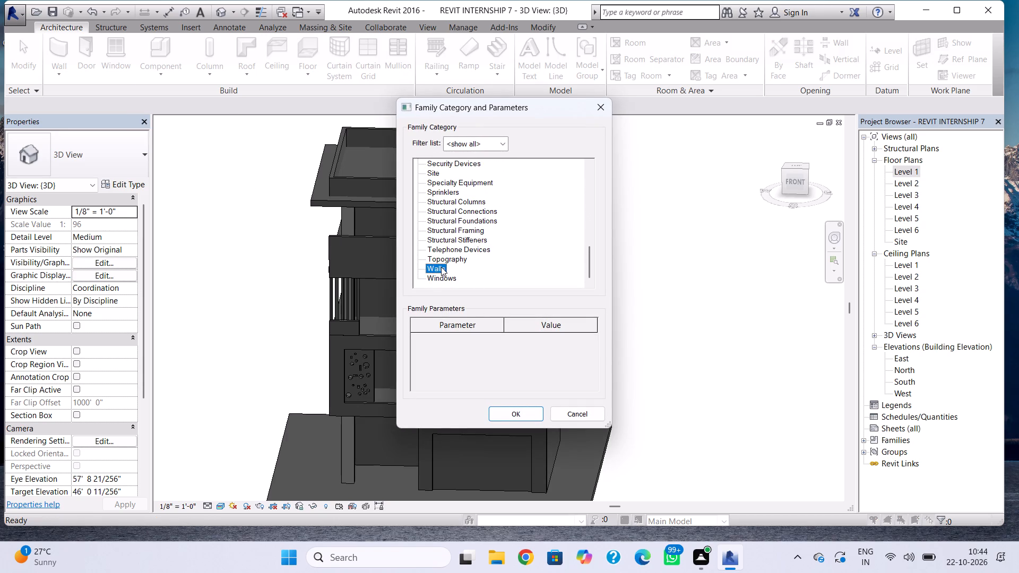
click(519, 414)
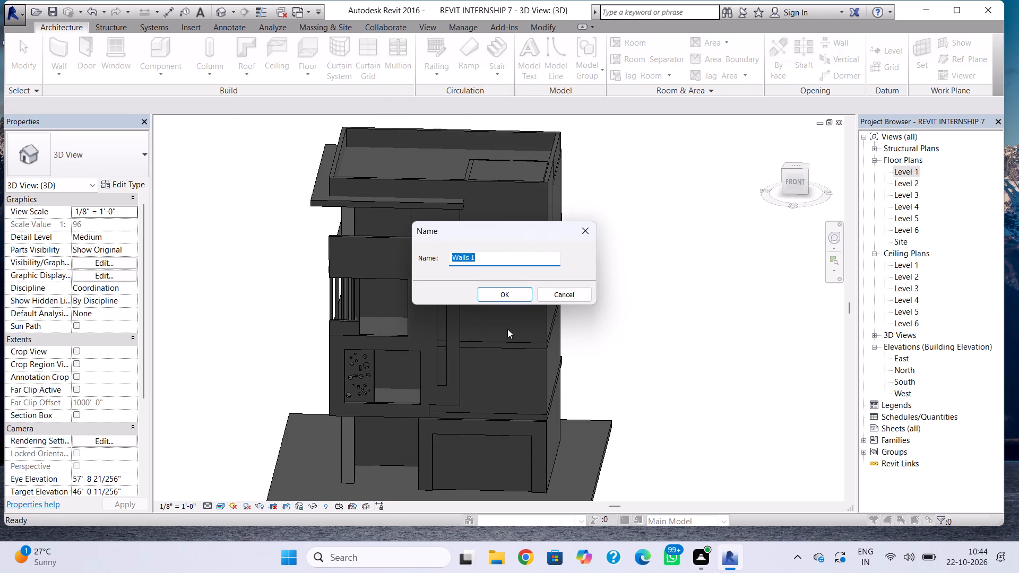
click(498, 293)
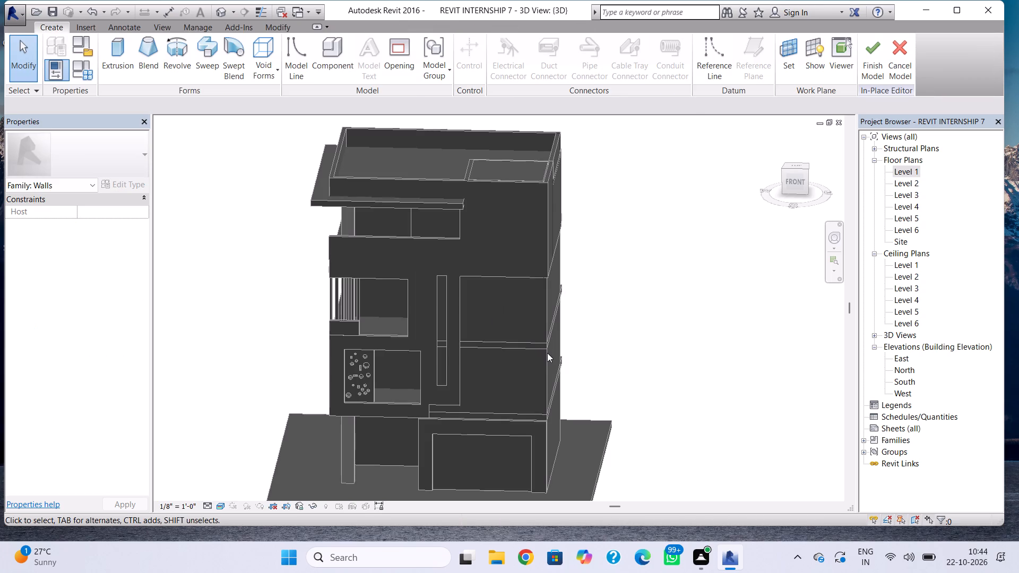
Set the work plane by picking a plane on the third-storey Generic - 8" front wall.
click(794, 62)
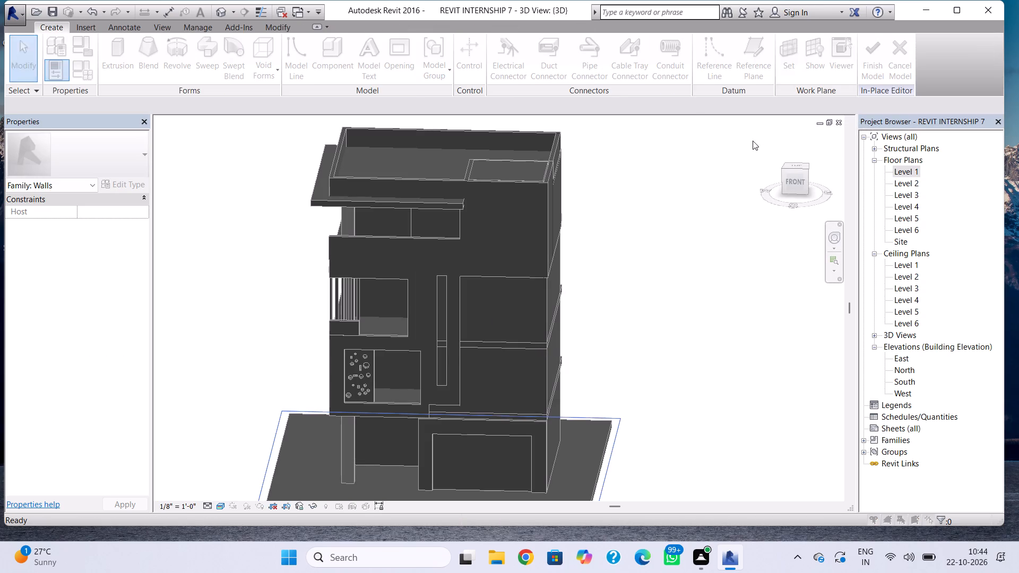
click(480, 305)
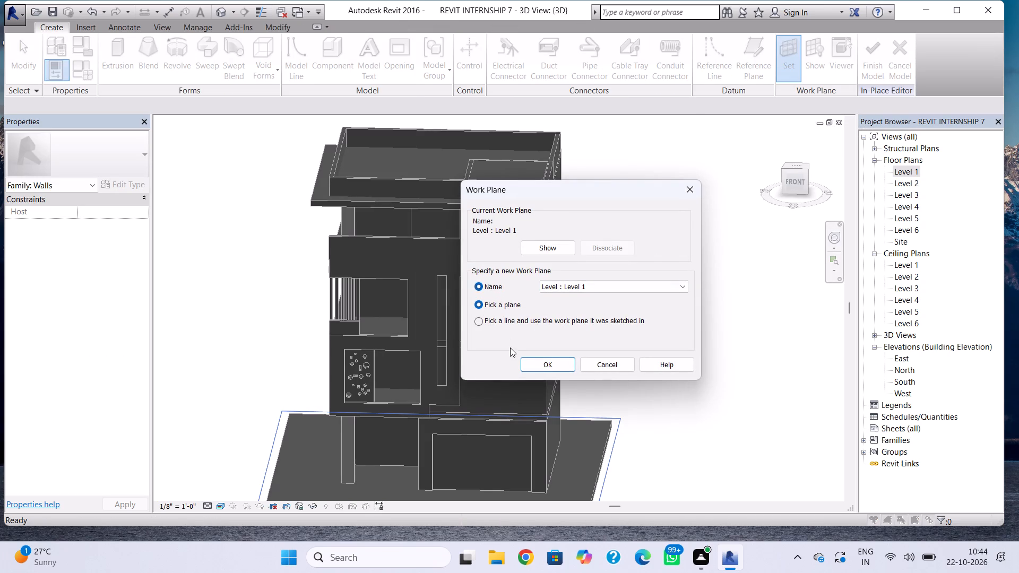
click(526, 370)
click(529, 360)
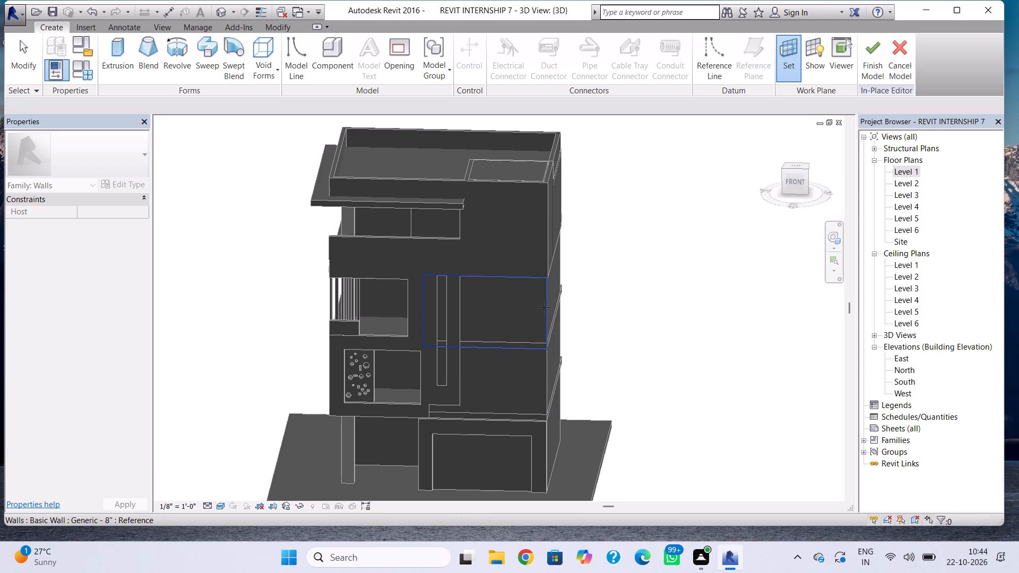
click(543, 307)
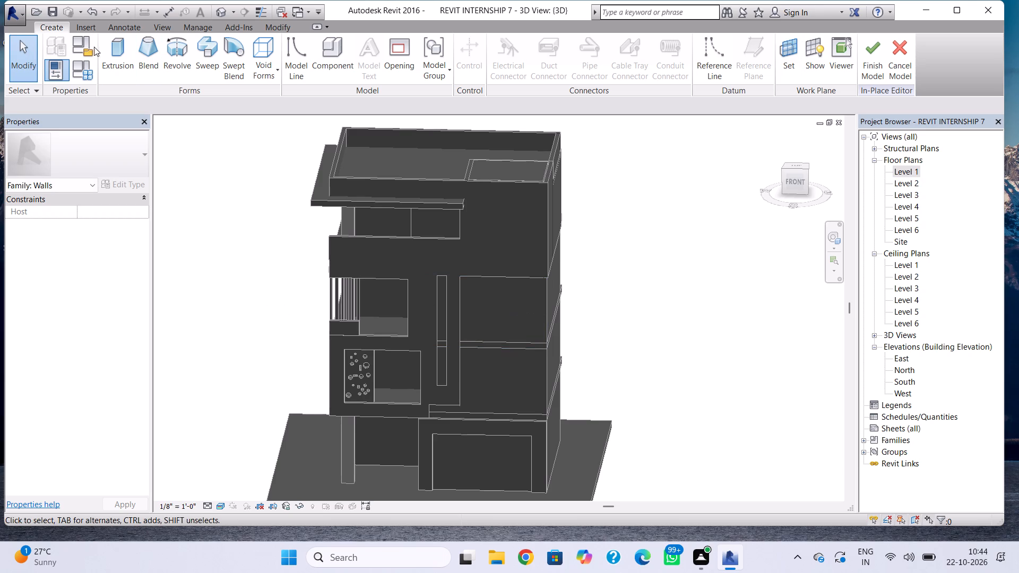
Start an extrusion and sketch a rectangle about 14'-3" by 2'-3" across the third storey's top edge, beside the tall narrow slot.
click(114, 49)
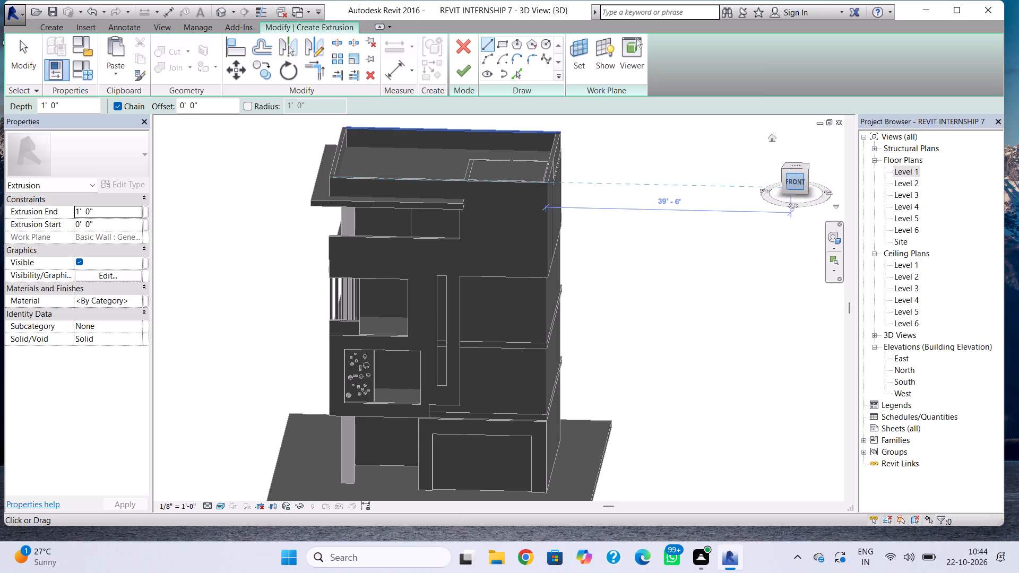
key(Escape)
click(795, 181)
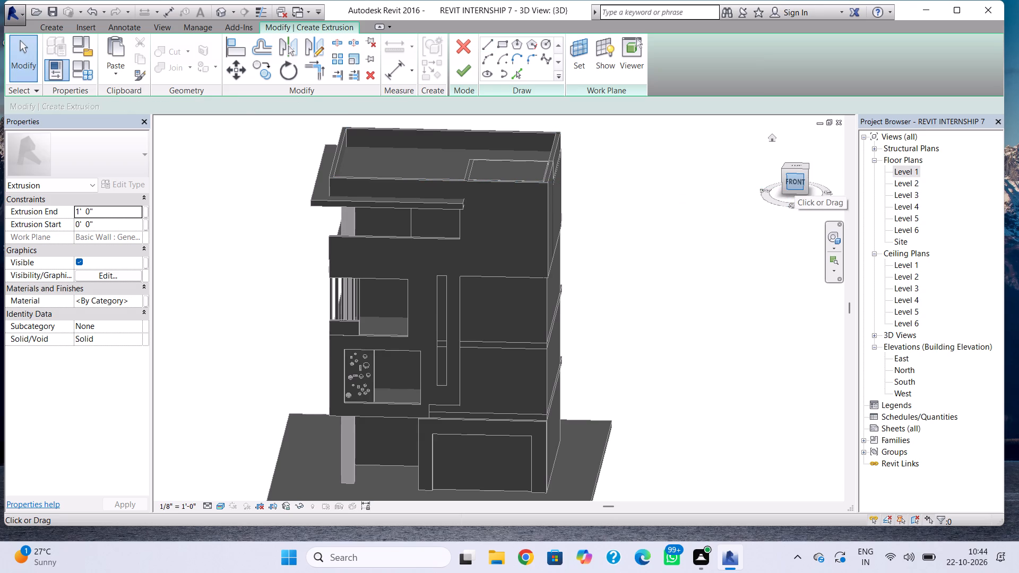
double_click(795, 181)
drag(796, 169, 799, 175)
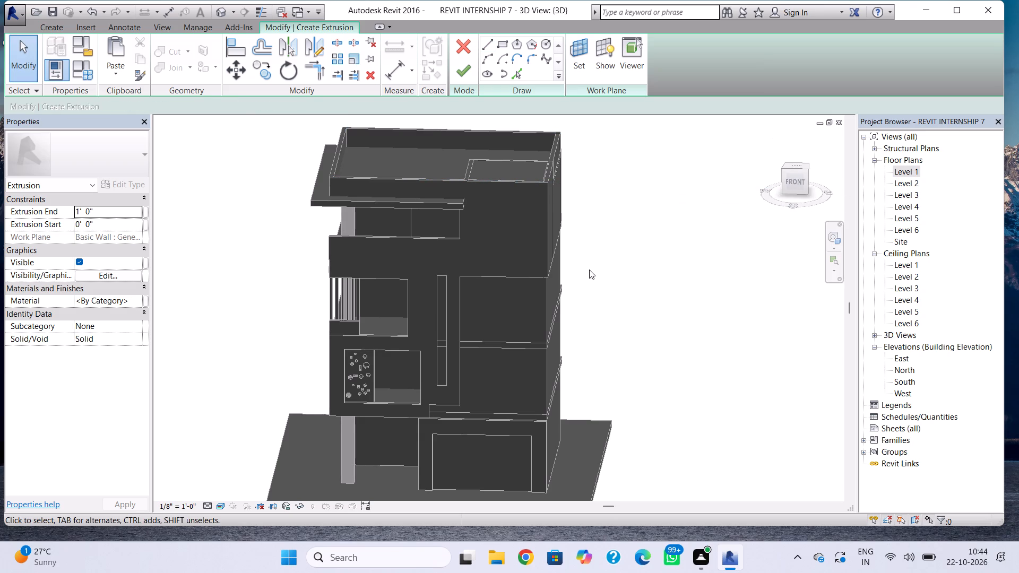
shift+right_drag(591, 289, 597, 229)
scroll(585, 263, up, 2)
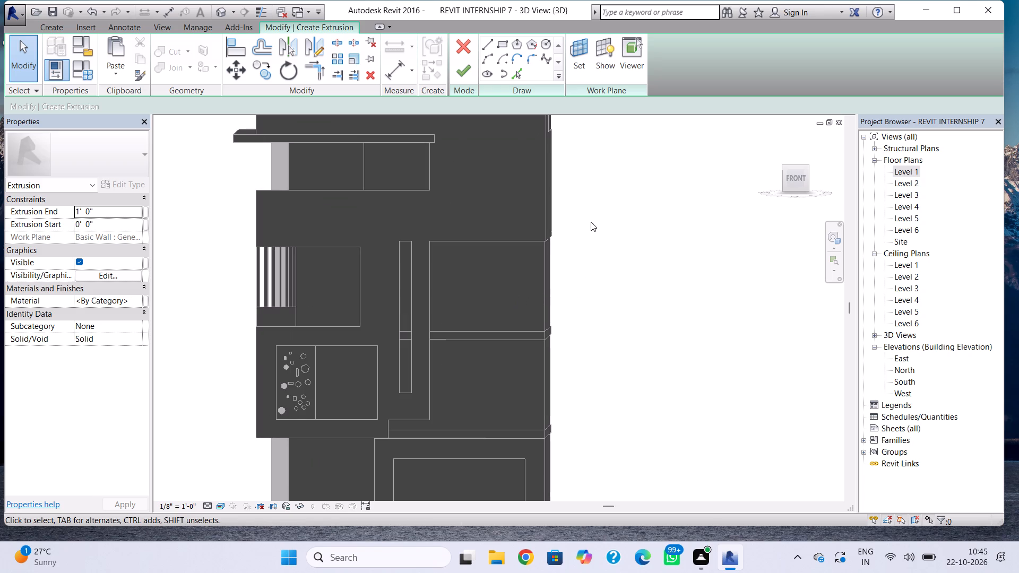
click(502, 48)
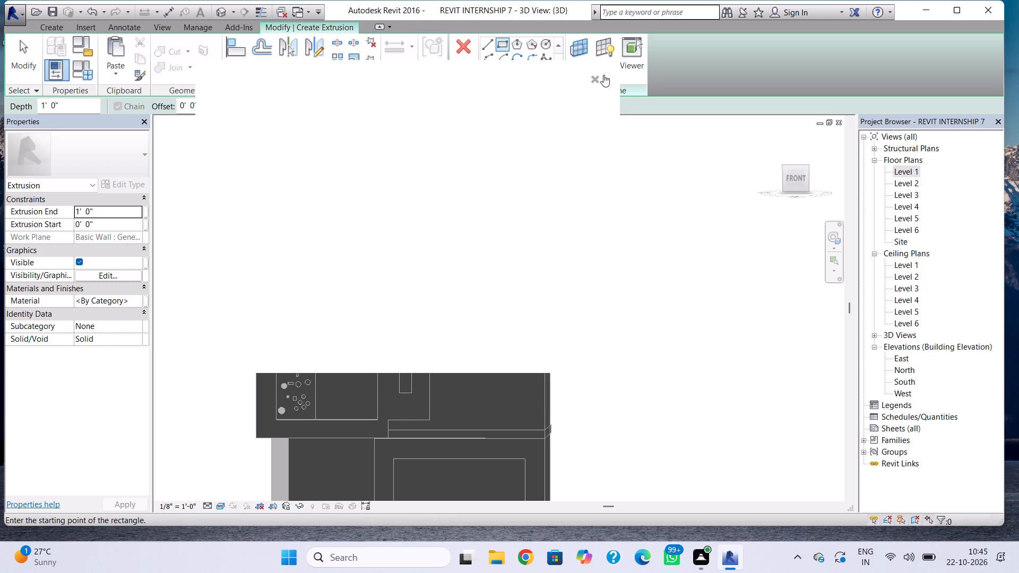
click(596, 77)
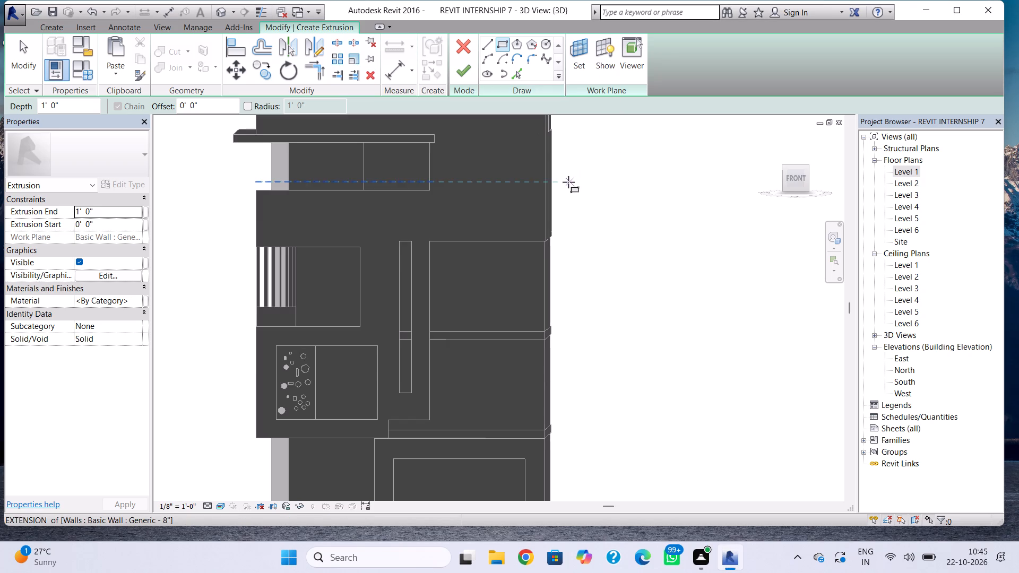
click(422, 229)
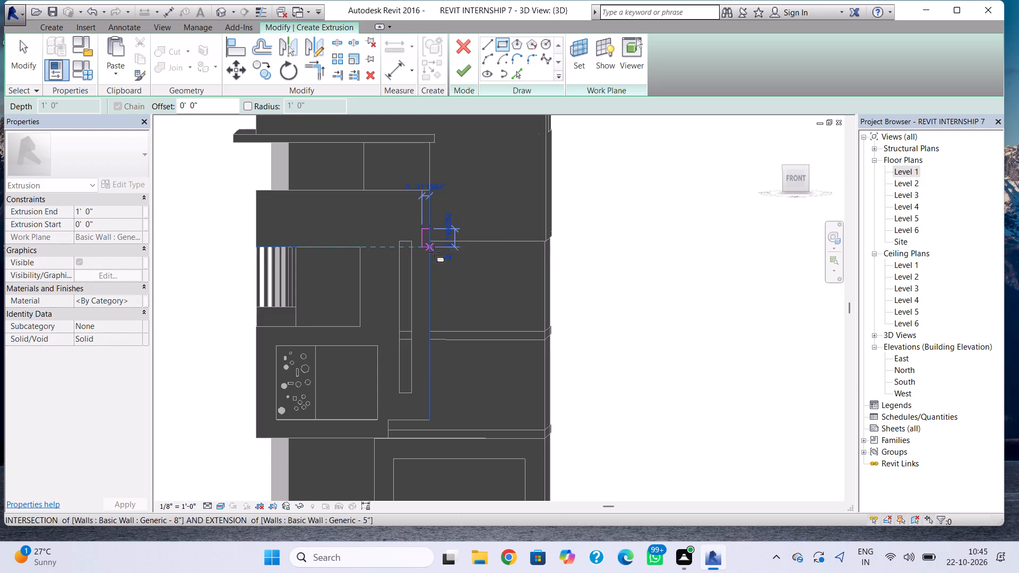
click(537, 247)
key(Escape)
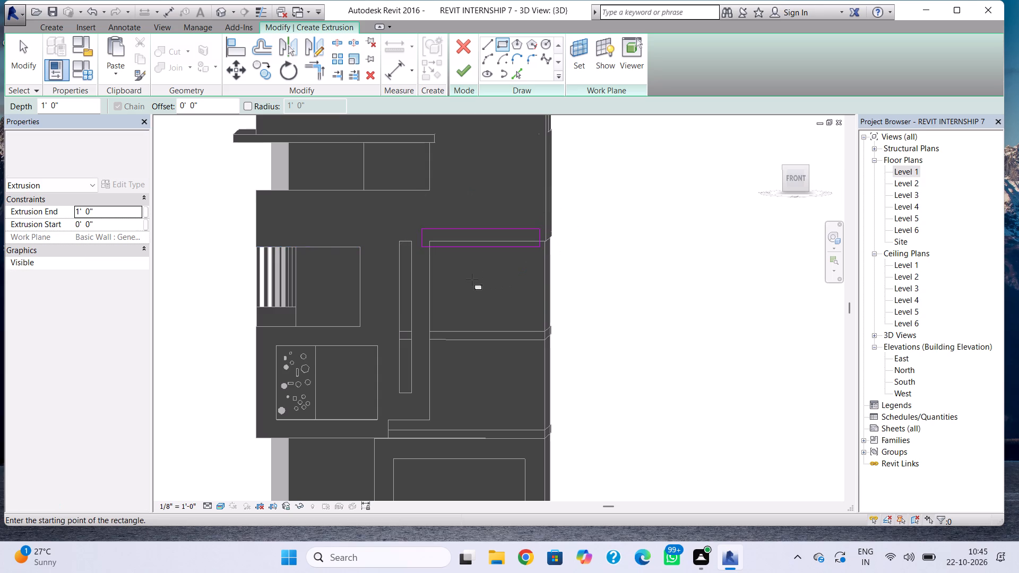
key(Escape)
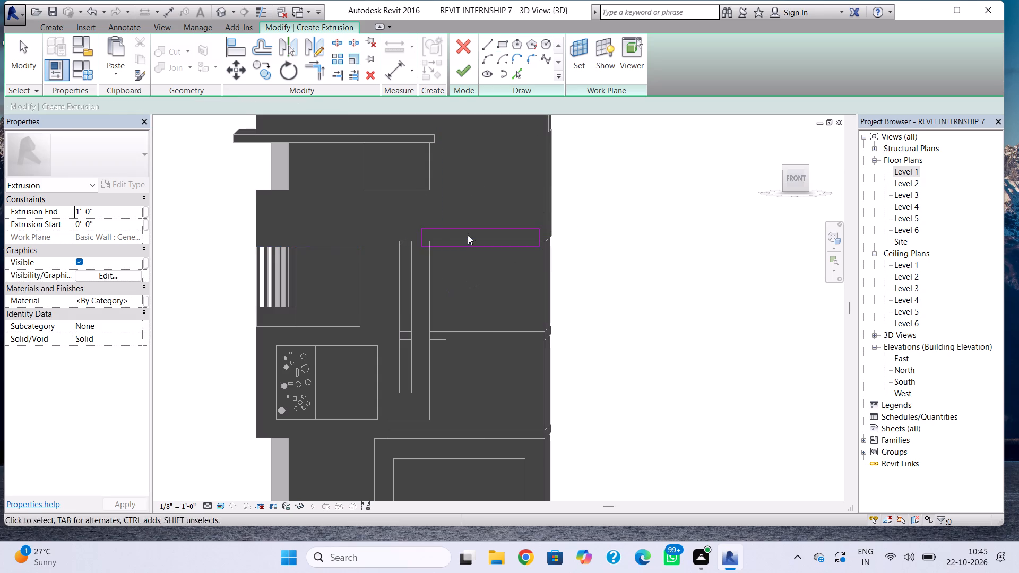
Nudge the rectangle's top line down until the profile is about 1'-3" high.
click(468, 229)
key(Down)
key(Down)
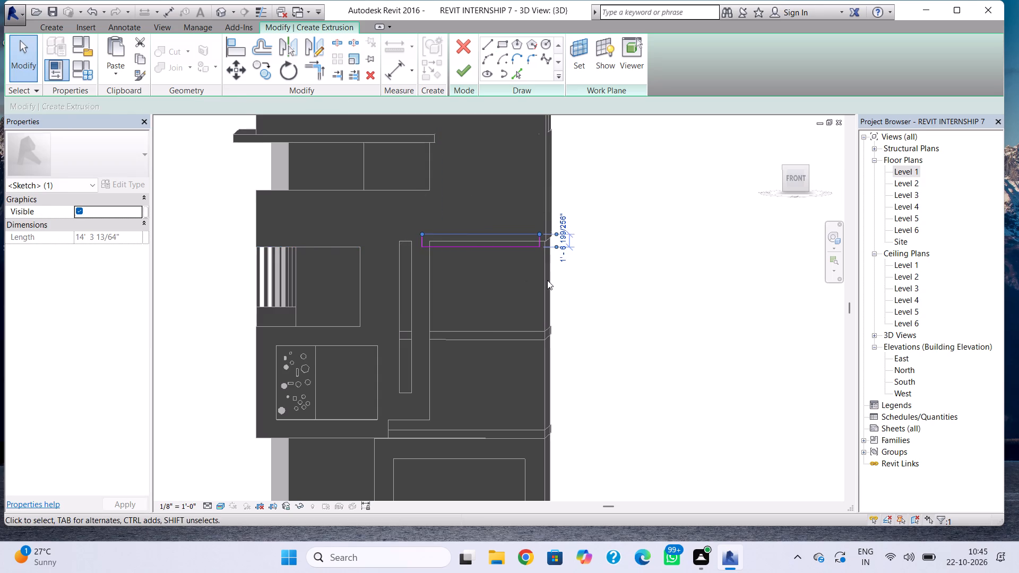
click(539, 240)
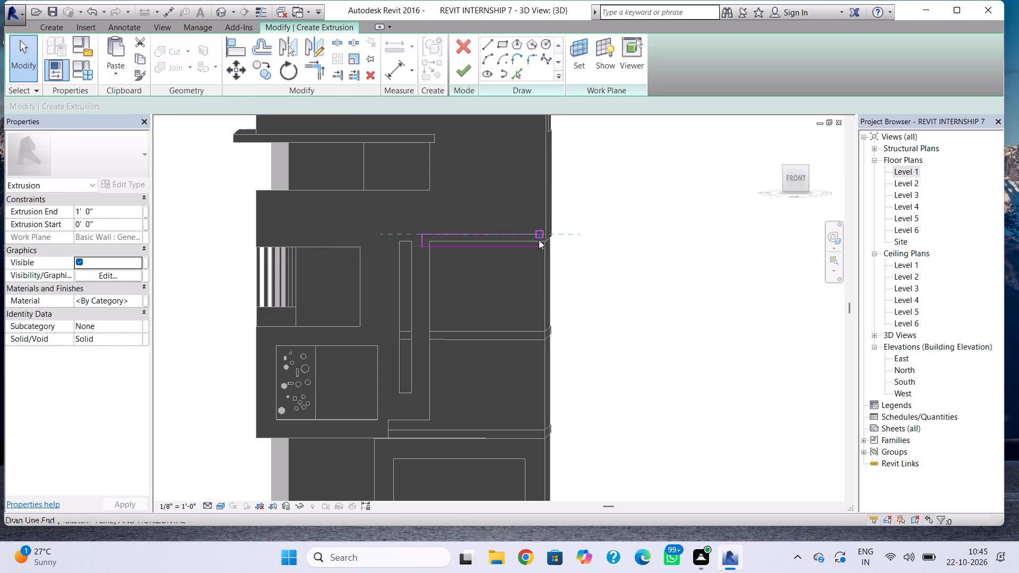
key(Left)
key(Left)
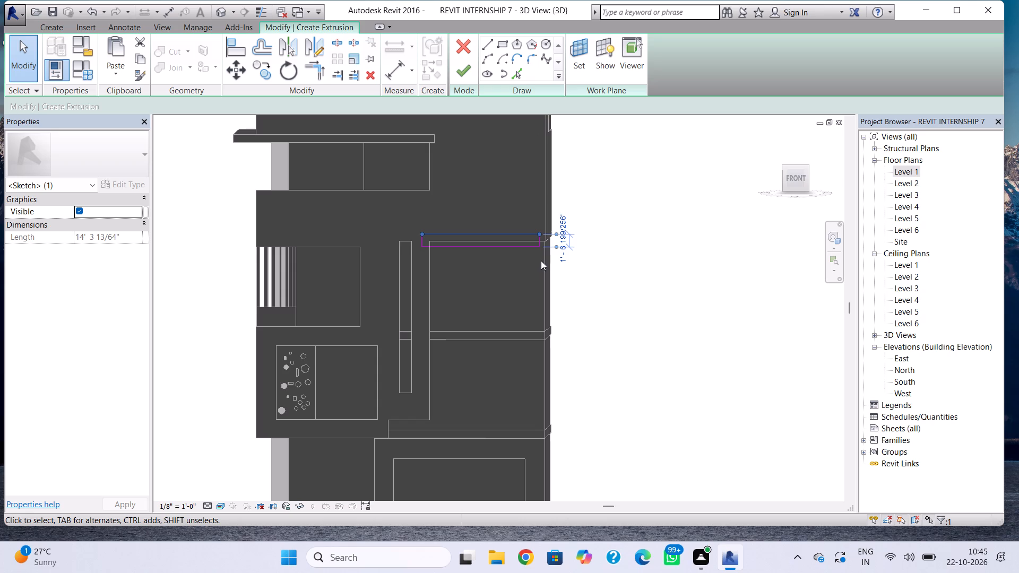
key(Up)
key(Down)
key(Down)
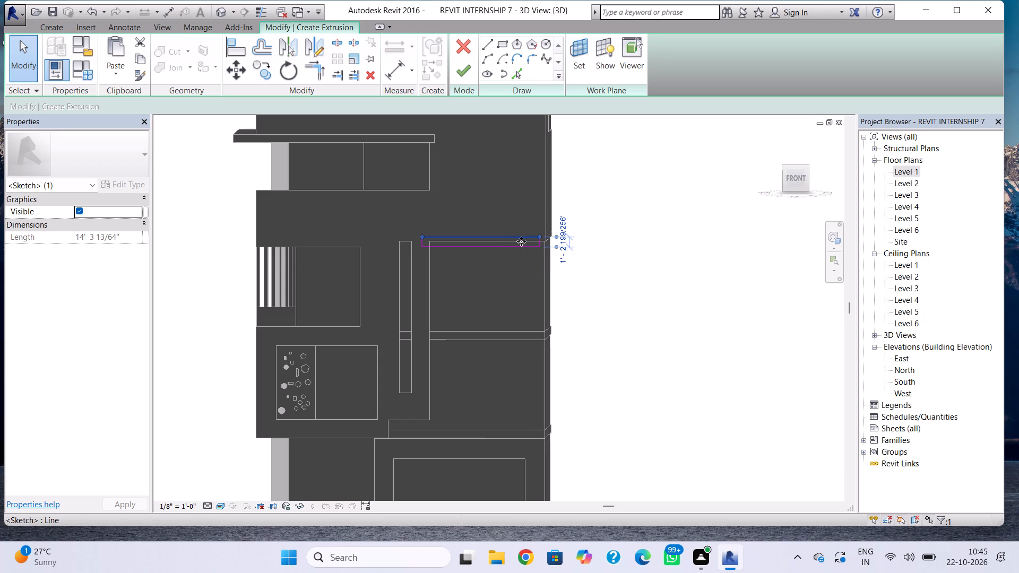
key(Escape)
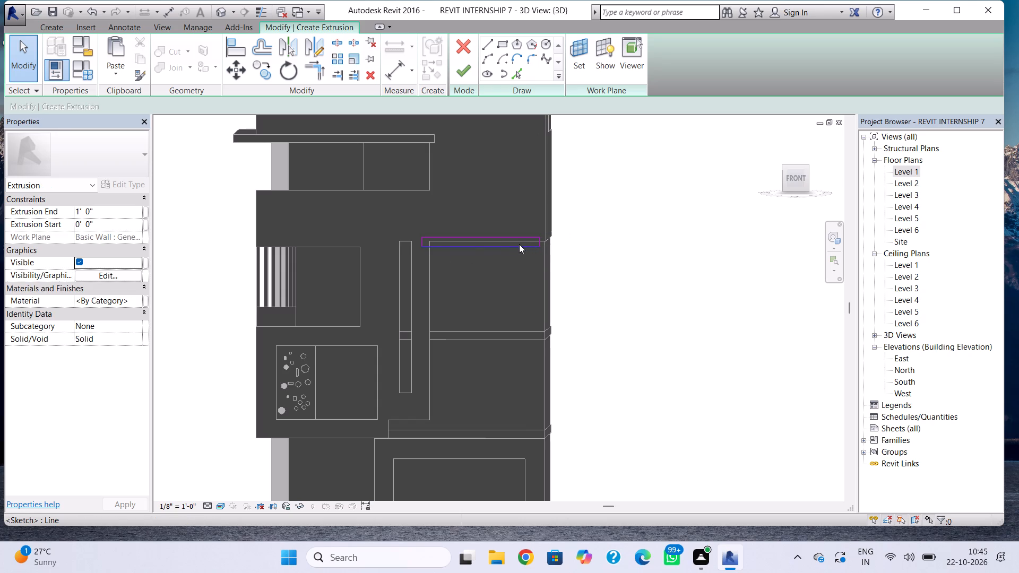
Nudge both of the rectangle's short sides toward the building's right corner, meeting the front wall's edge, and finish the extrusion sketch.
click(422, 239)
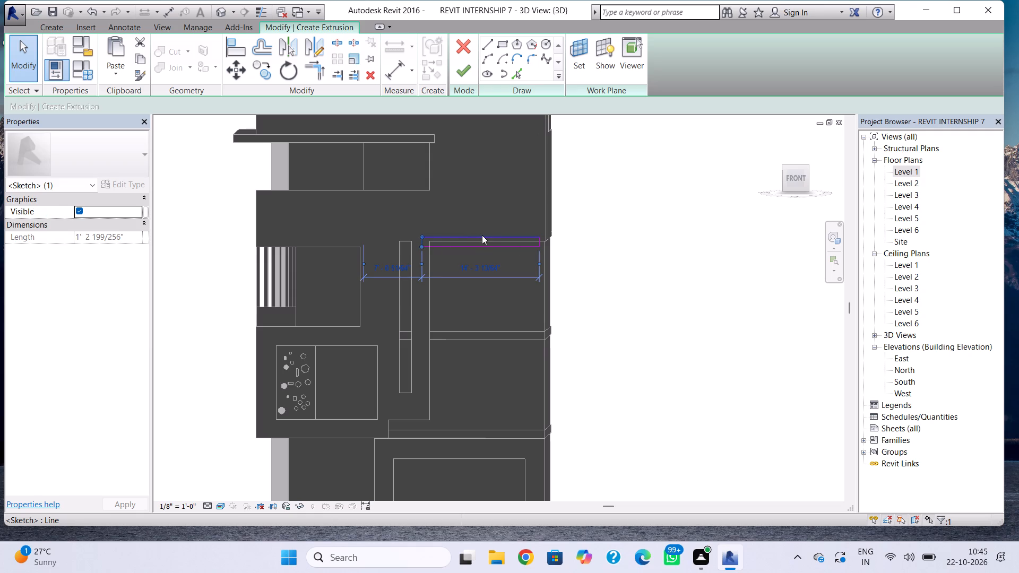
key(Right)
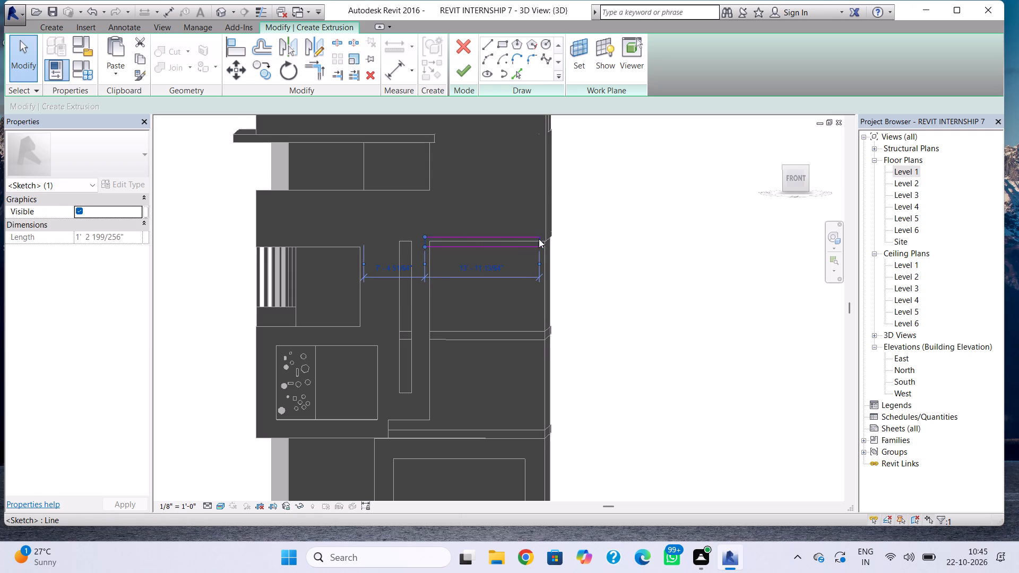
click(539, 239)
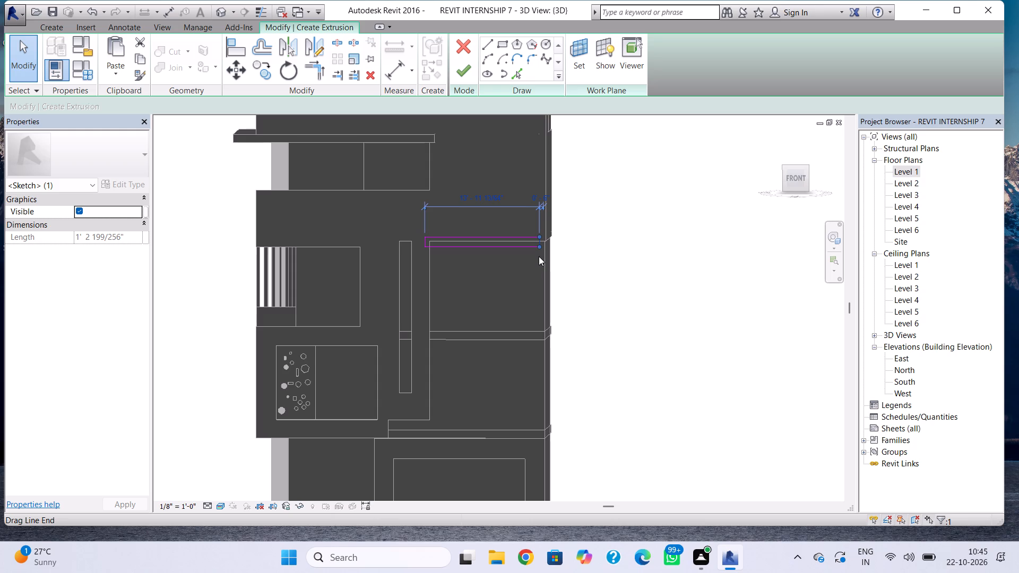
key(Right)
key(Right)
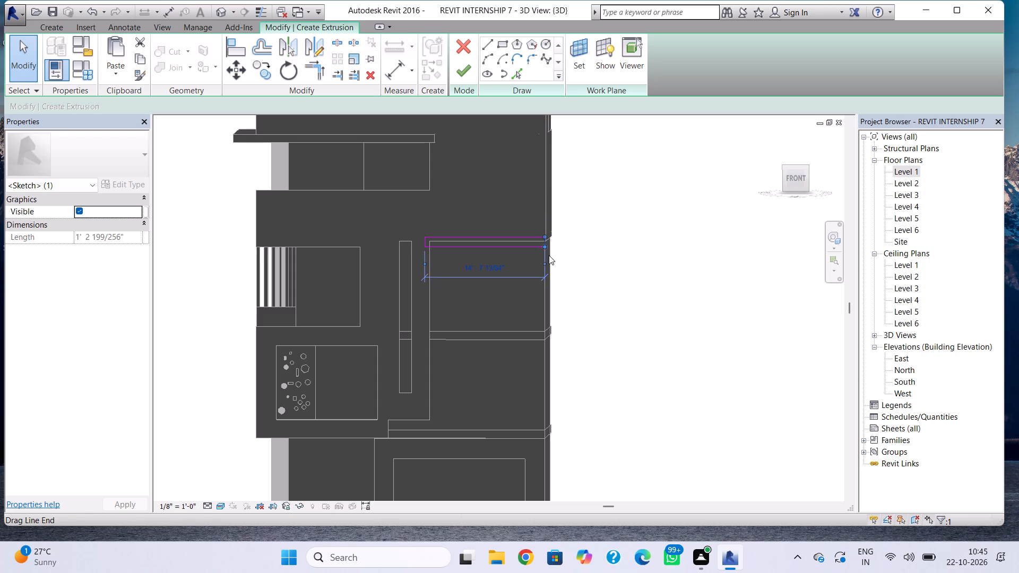
key(Escape)
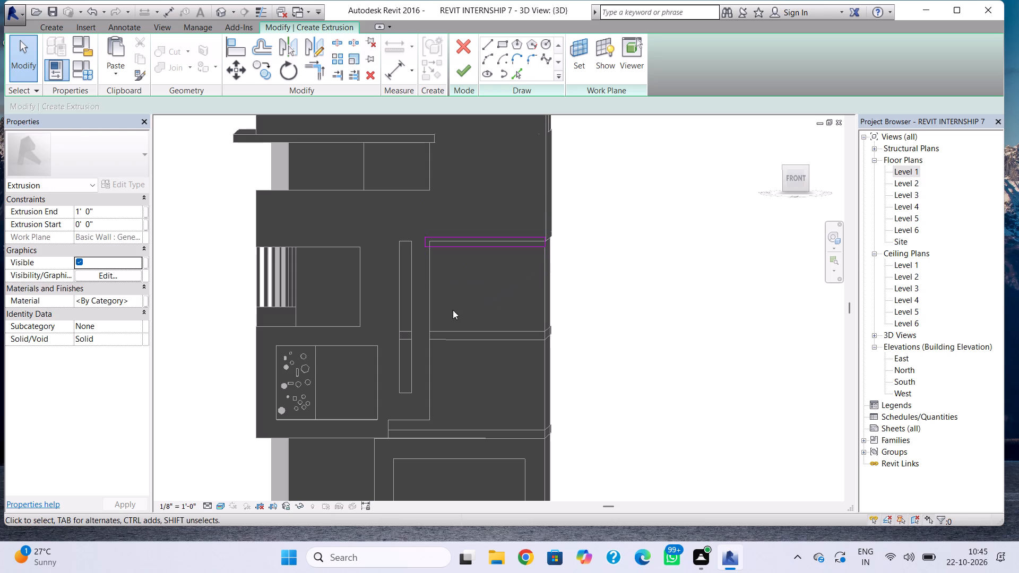
click(458, 74)
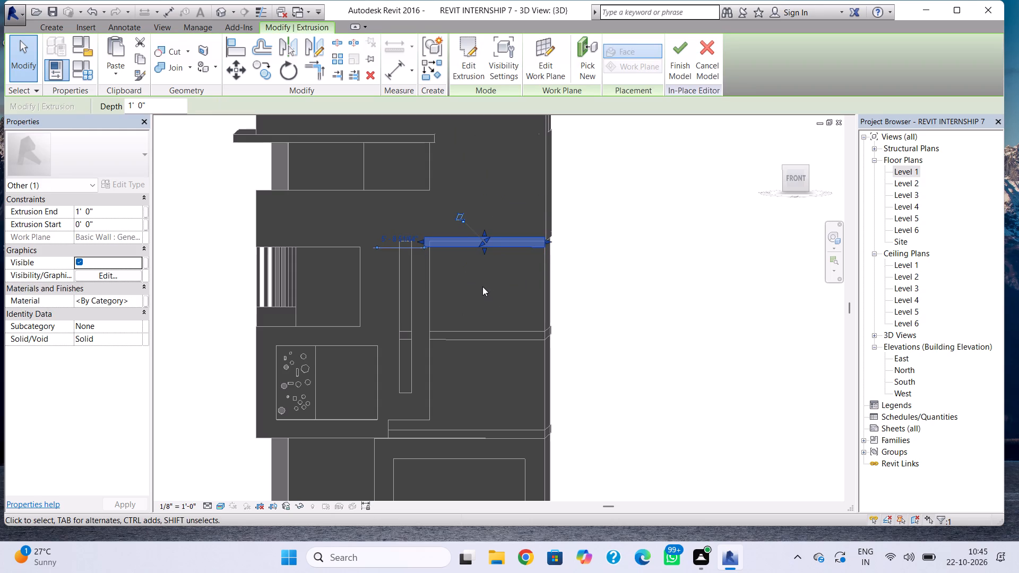
Stretch the horizontal band's extrusion outward from the facade to a depth of about 1'-11".
shift+right_drag(483, 288, 650, 345)
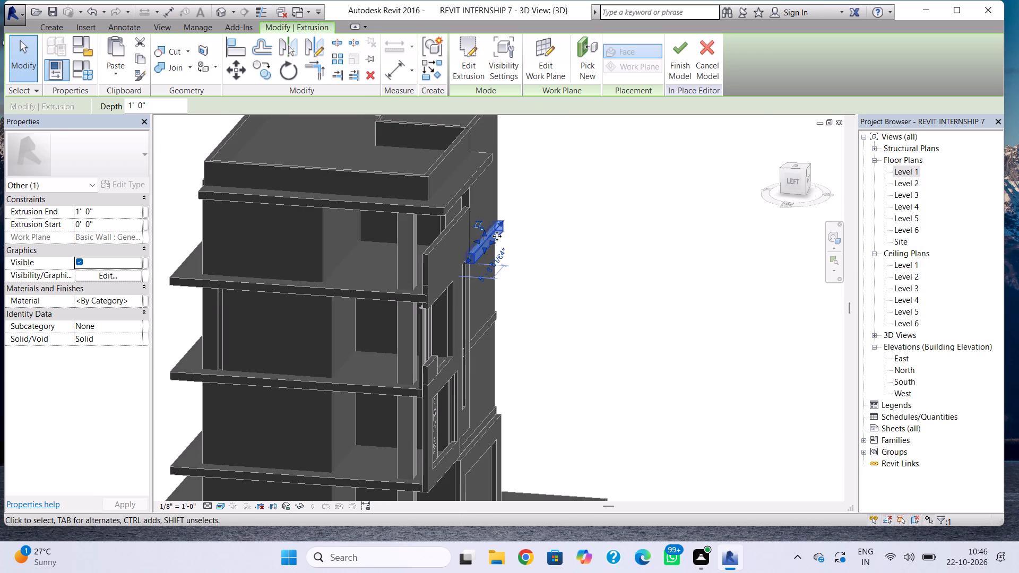
click(493, 242)
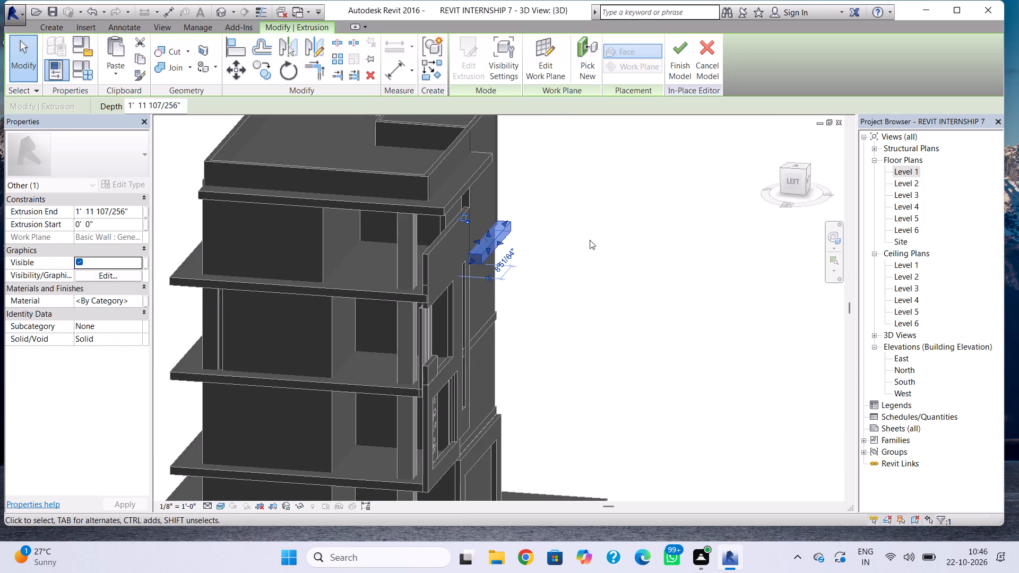
key(Escape)
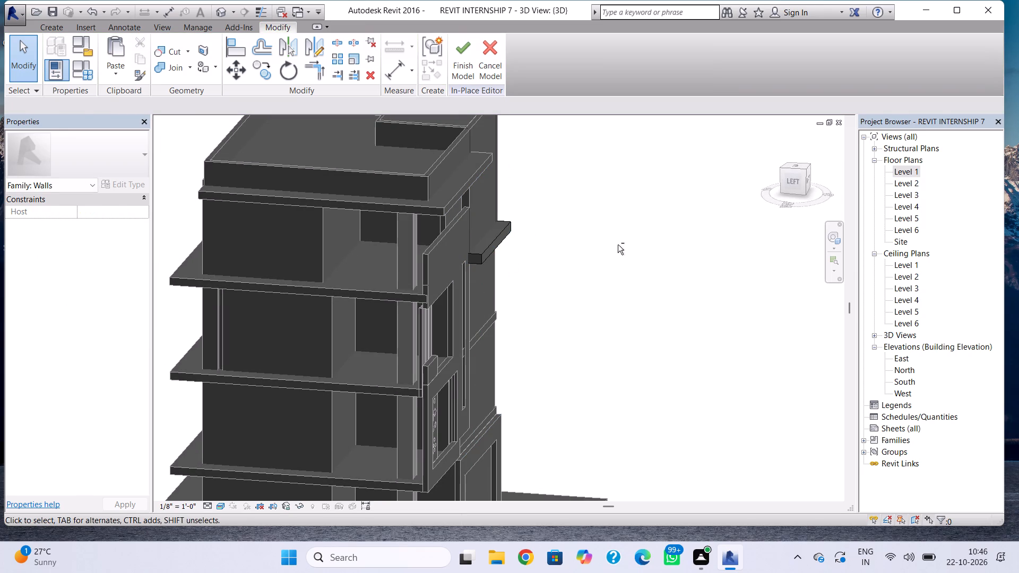
Start another extrusion and sketch a narrow vertical rectangle 9'-8" tall beneath the band, along the front wall's right corner.
shift+right_drag(618, 245, 461, 226)
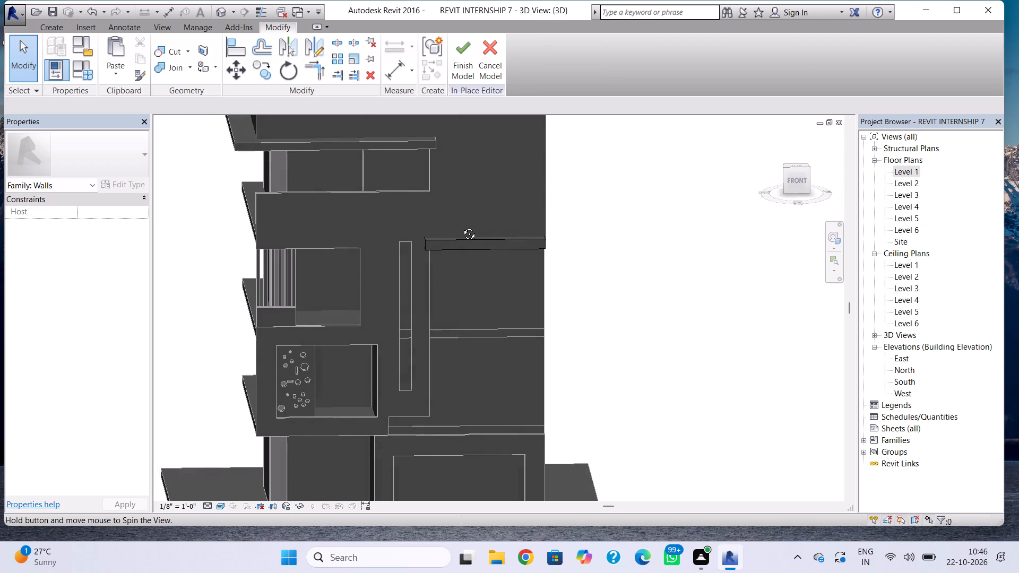
shift+right_drag(461, 226, 461, 224)
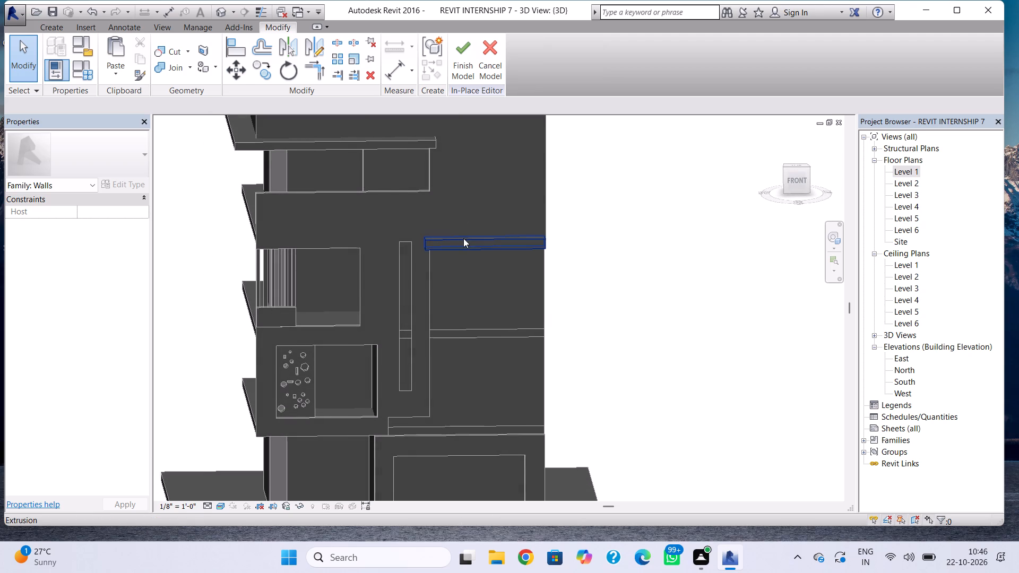
click(47, 28)
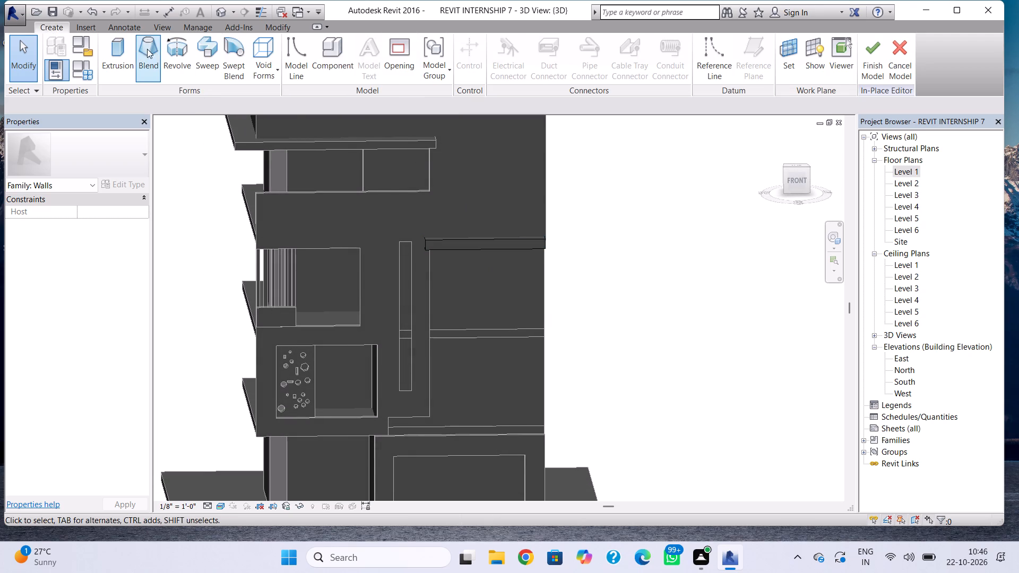
click(125, 57)
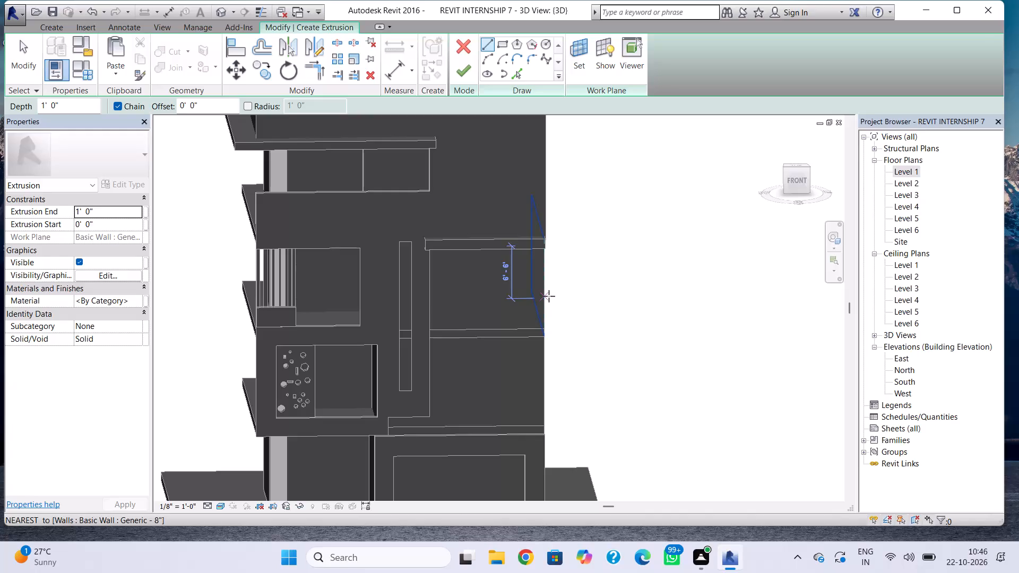
shift+right_drag(537, 294, 511, 288)
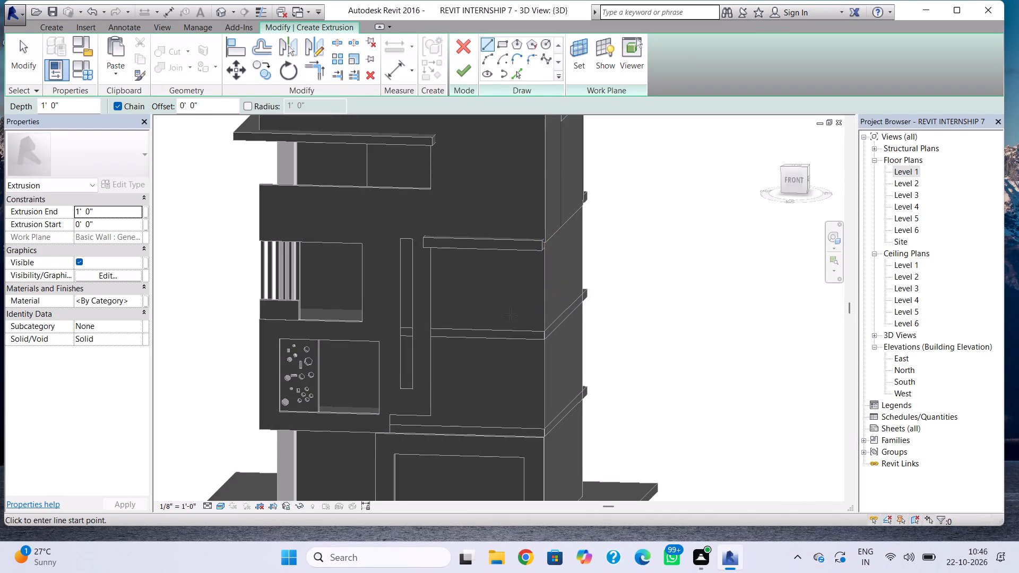
shift+right_drag(511, 315, 535, 278)
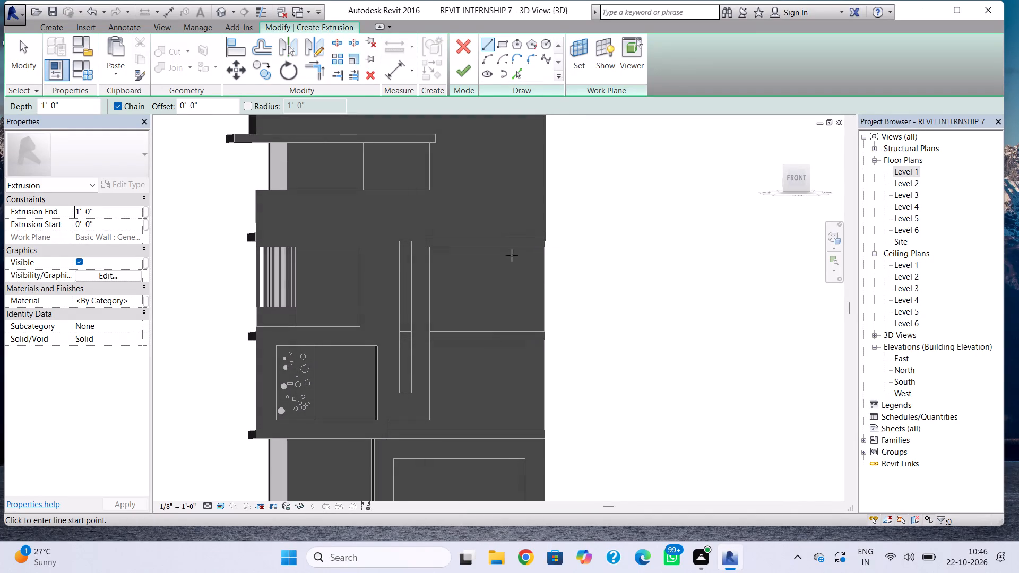
click(500, 38)
click(547, 249)
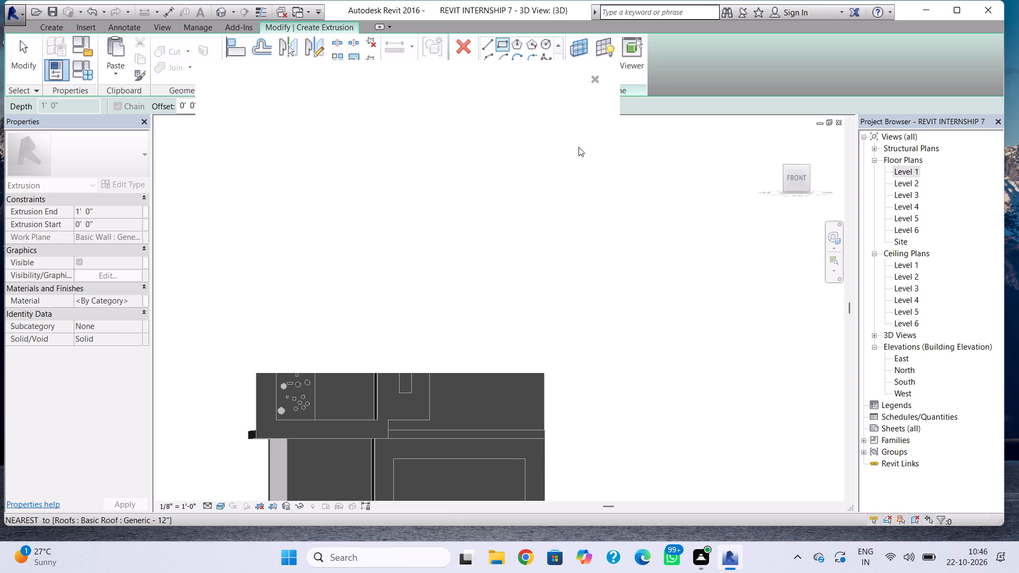
click(595, 80)
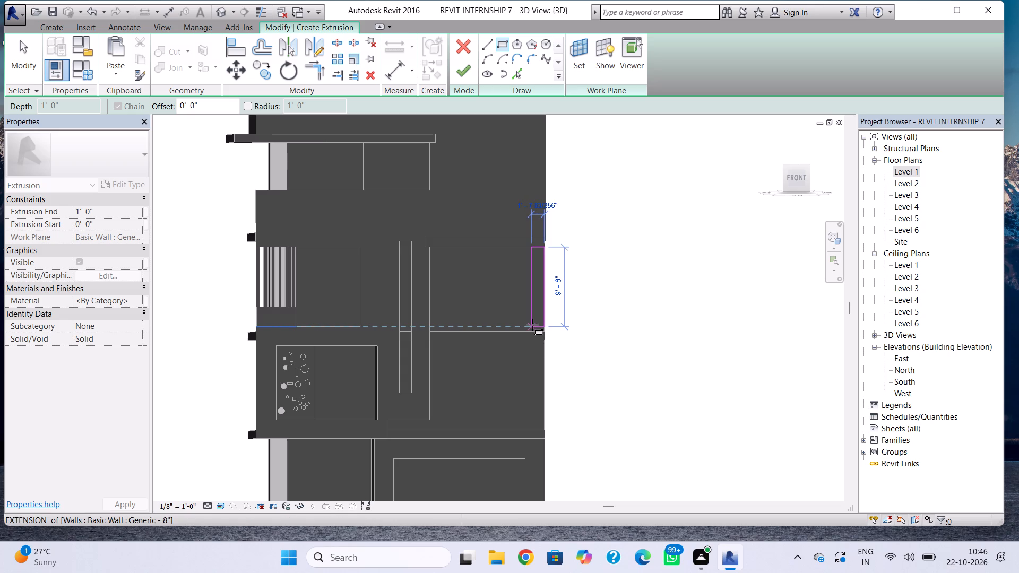
scroll(533, 325, up, 3)
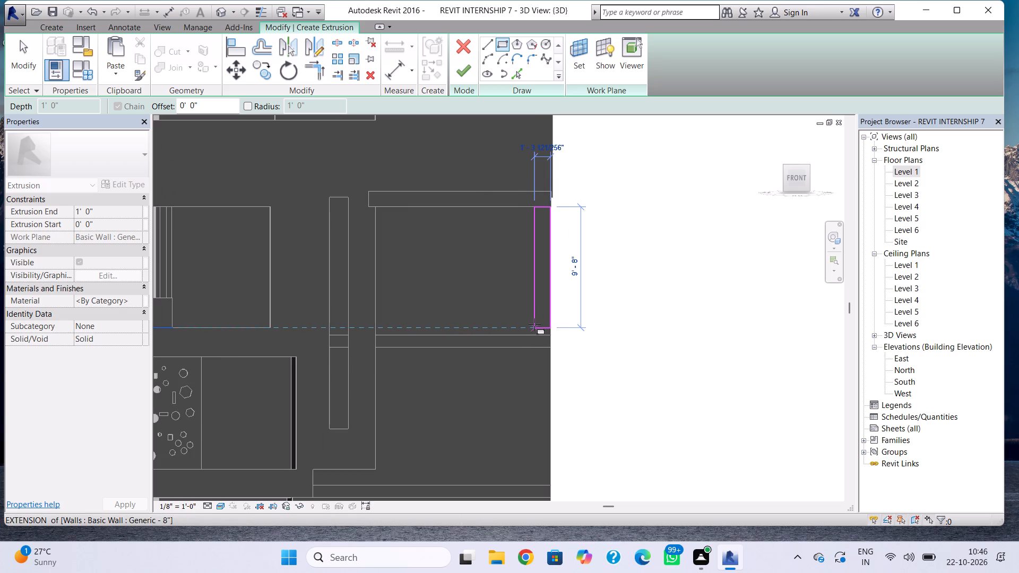
click(534, 324)
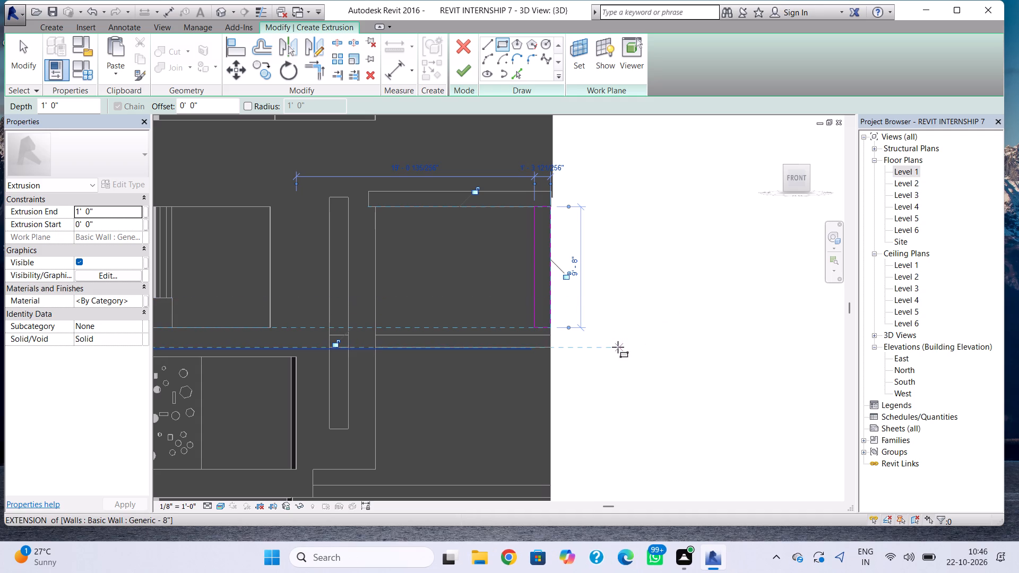
Nudge the narrow vertical rectangle's bottom line down to the thin ledge line above the storey below, and finish the extrusion sketch.
key(Escape)
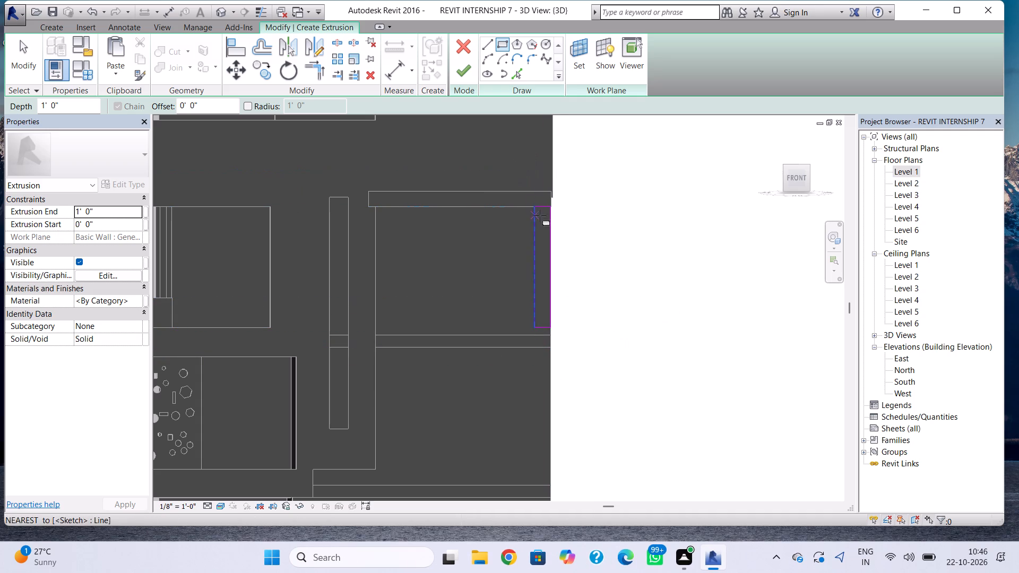
key(Escape)
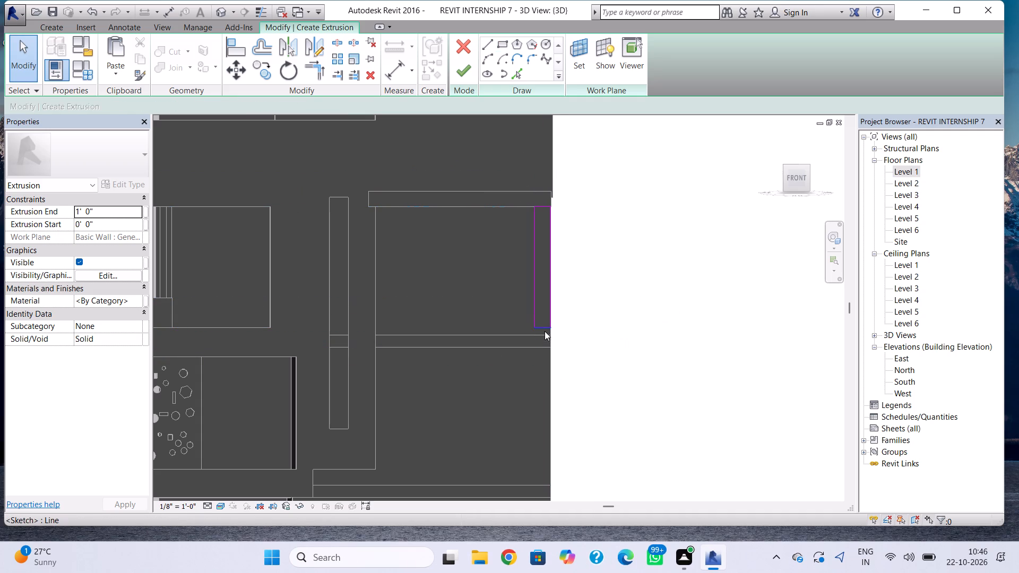
click(545, 326)
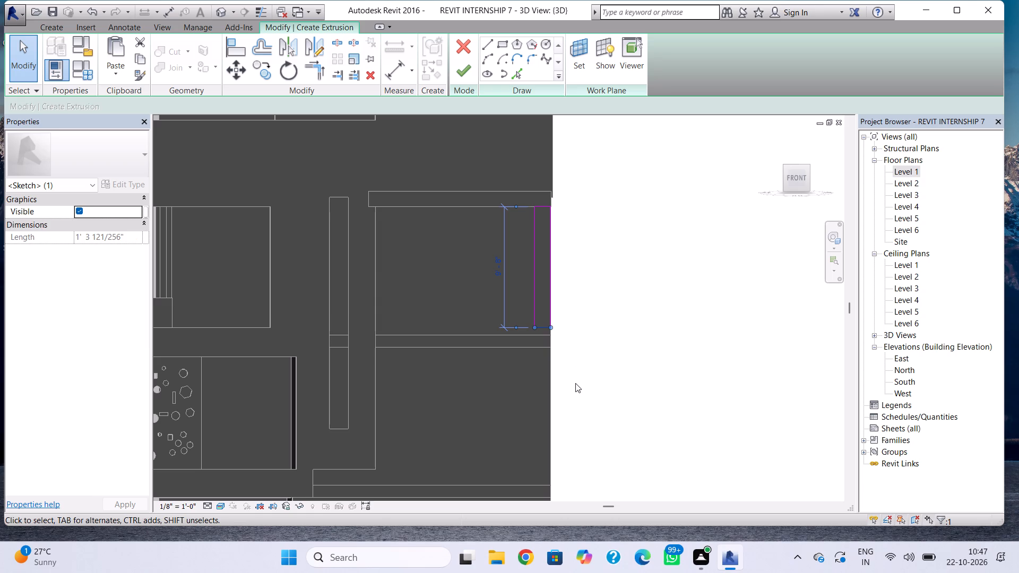
key(Down)
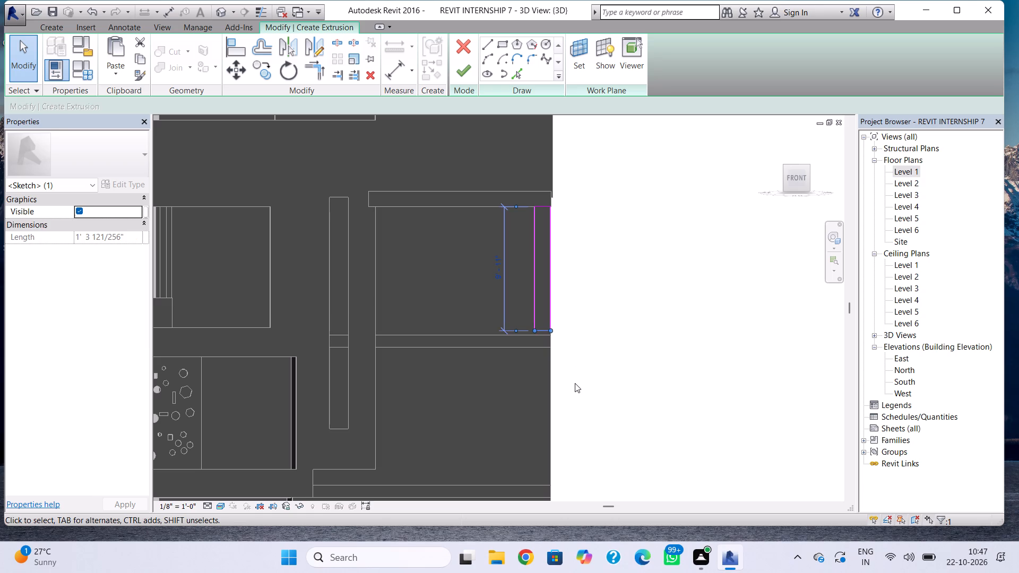
key(Down)
key(Down)
scroll(545, 349, up, 4)
key(Down)
key(Down)
key(Down)
key(Down)
key(Down)
key(Down)
key(Down)
key(Down)
key(Down)
key(Down)
key(Down)
key(Down)
key(Down)
key(Down)
key(Down)
key(Down)
key(Down)
key(Down)
key(Down)
key(Down)
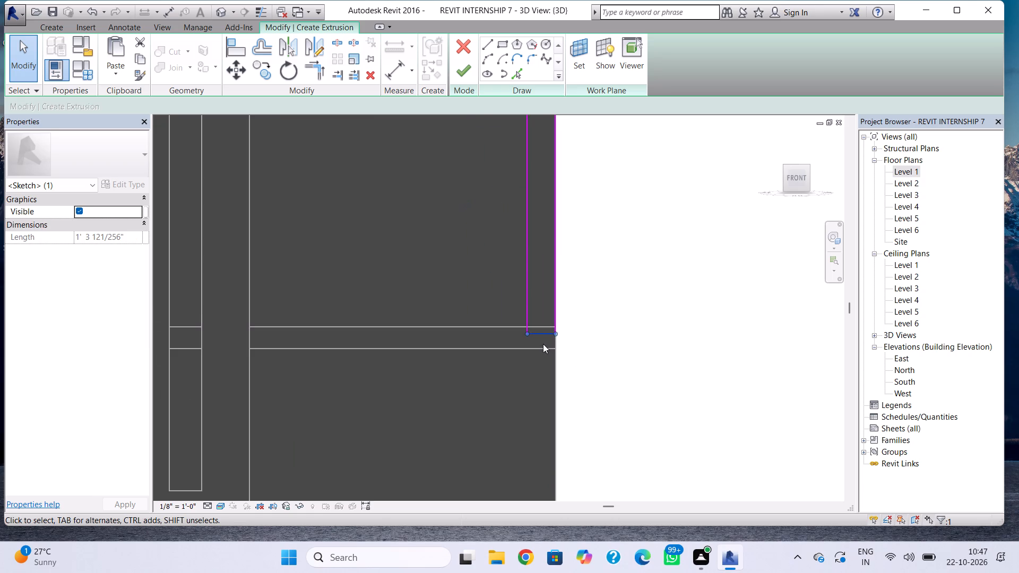
scroll(544, 371, down, 2)
middle_drag(544, 371, 537, 338)
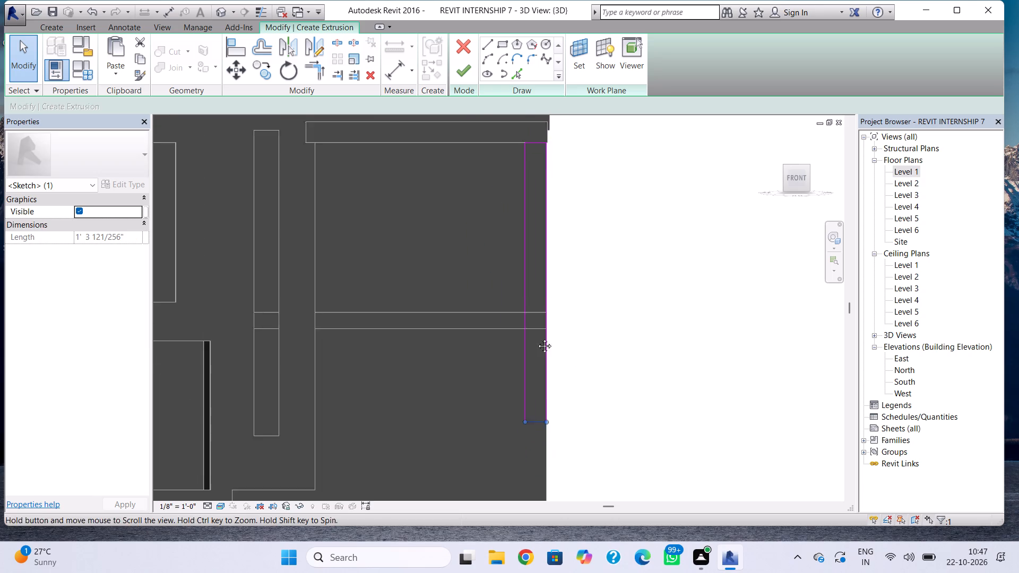
middle_drag(537, 338, 537, 321)
scroll(575, 409, down, 1)
middle_drag(575, 409, 569, 373)
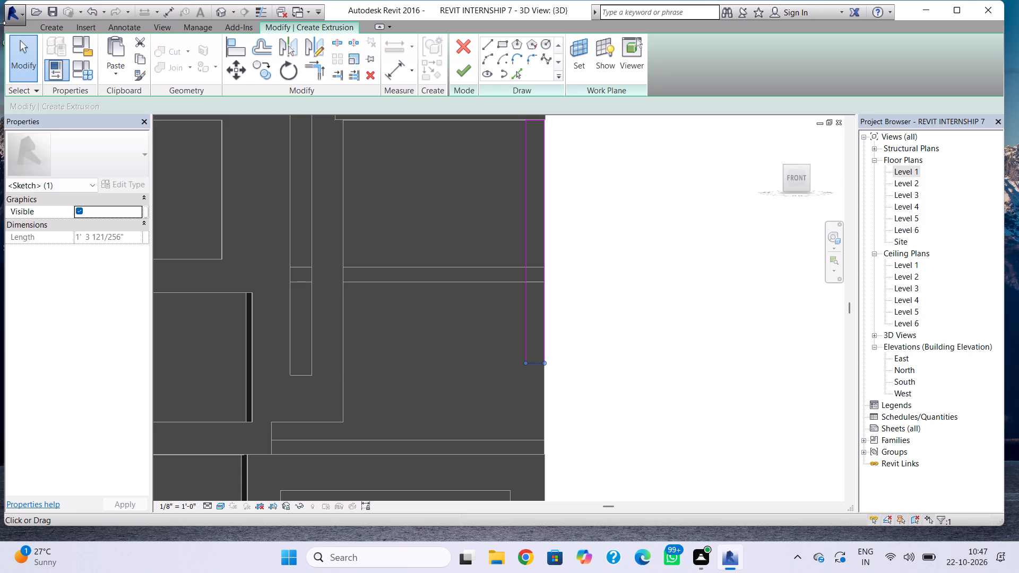
key(Down)
key(Down)
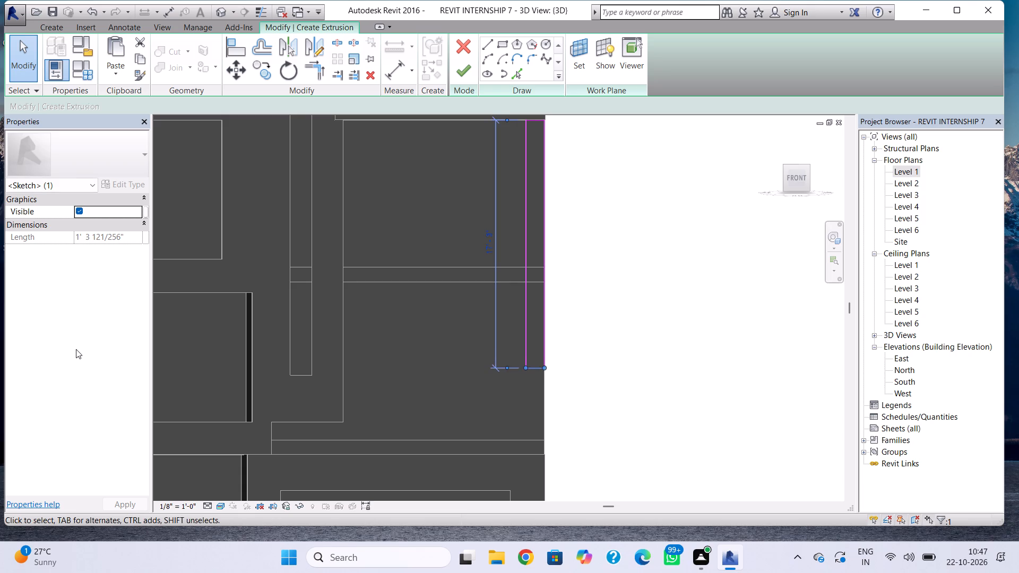
key(Down)
key(Down)
key(Down)
key(Down)
key(Down)
key(Down)
key(Down)
key(Down)
key(Down)
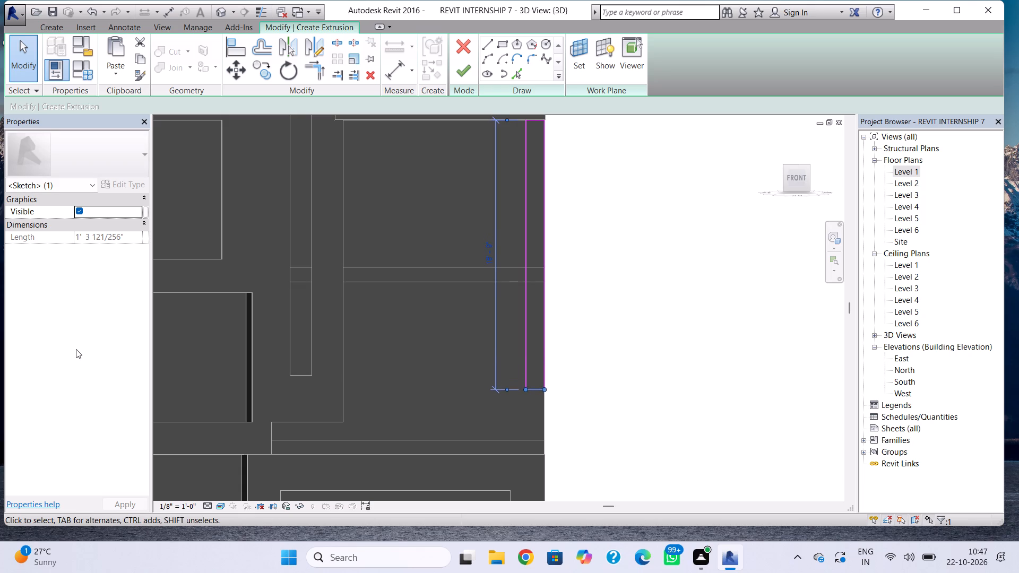
key(Down)
key(Down)
key(Down)
key(Down)
key(Down)
key(Down)
key(Down)
key(Down)
key(Down)
key(Down)
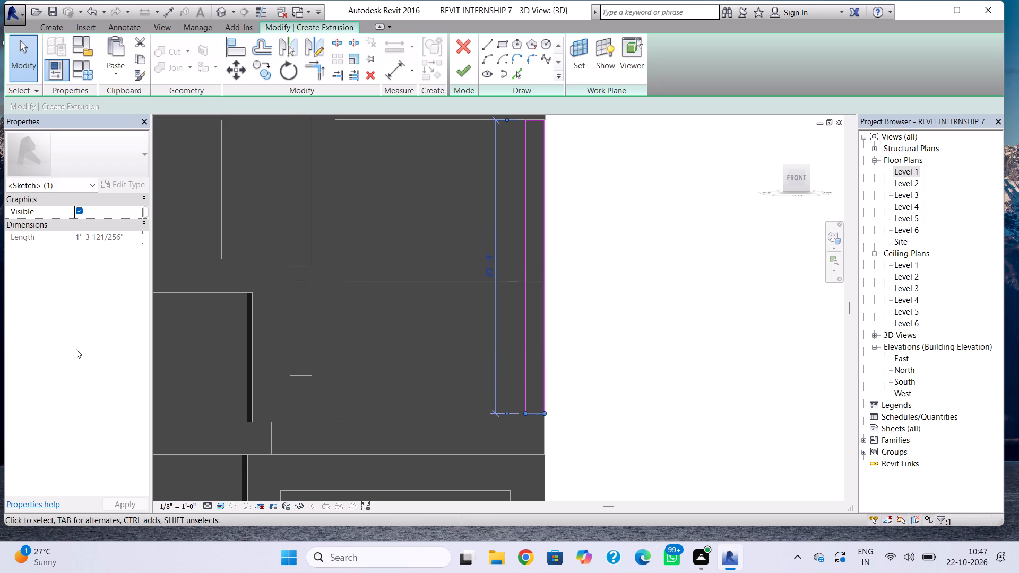
key(Down)
key(Down)
key(Down)
key(Down)
key(Down)
key(Down)
key(Down)
key(Down)
key(Down)
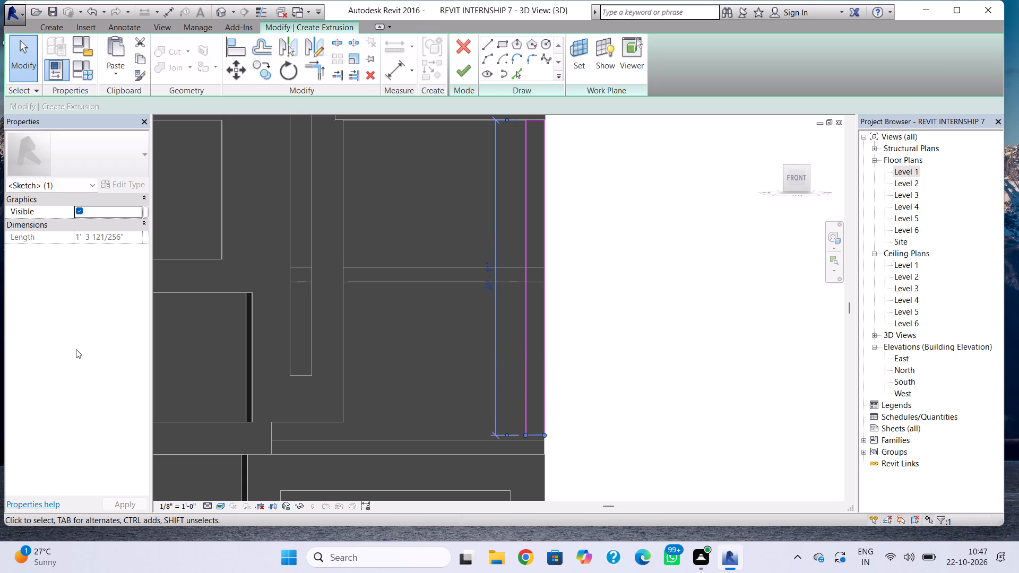
key(Down)
key(Down)
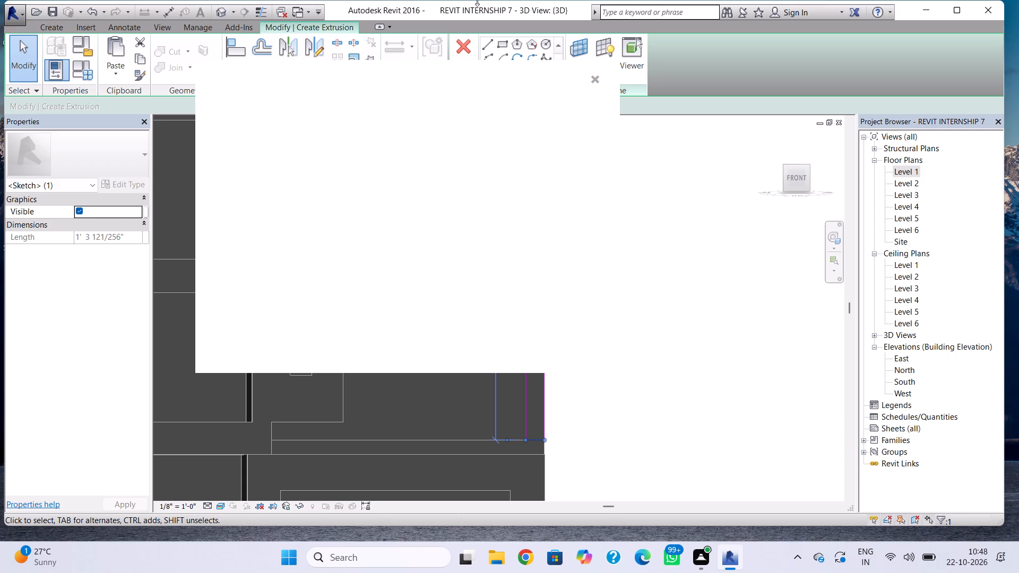
click(597, 79)
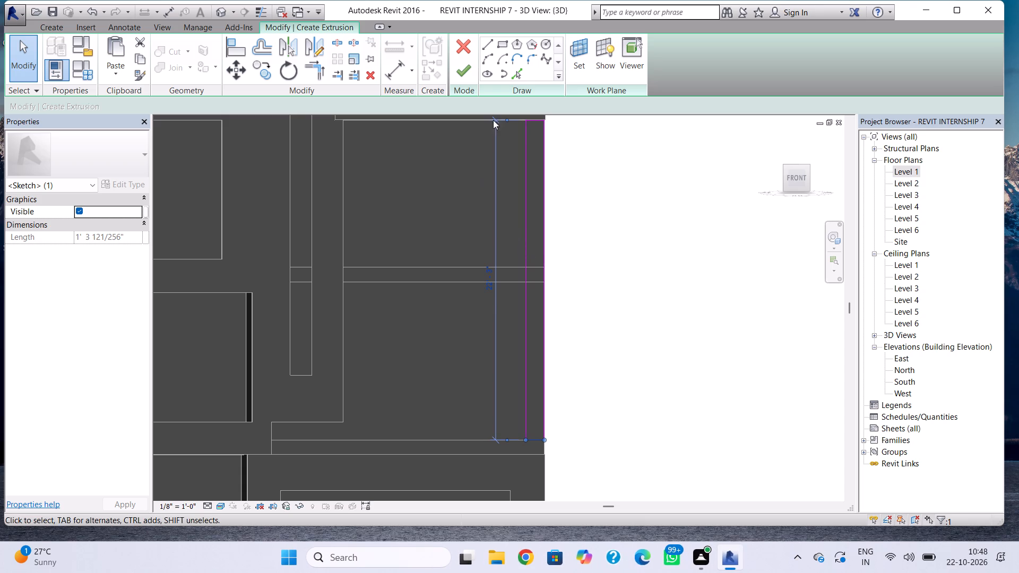
click(462, 63)
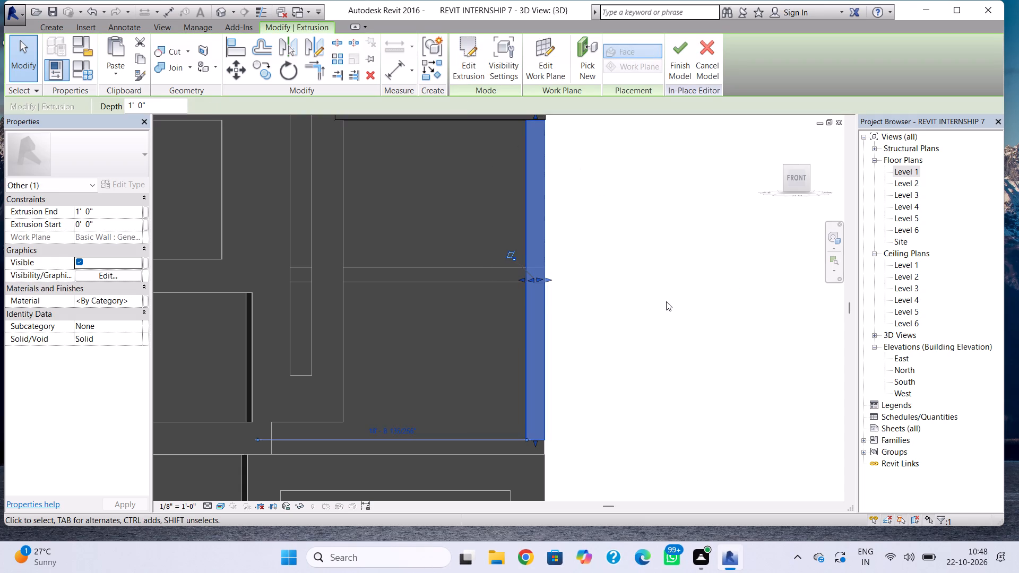
click(666, 301)
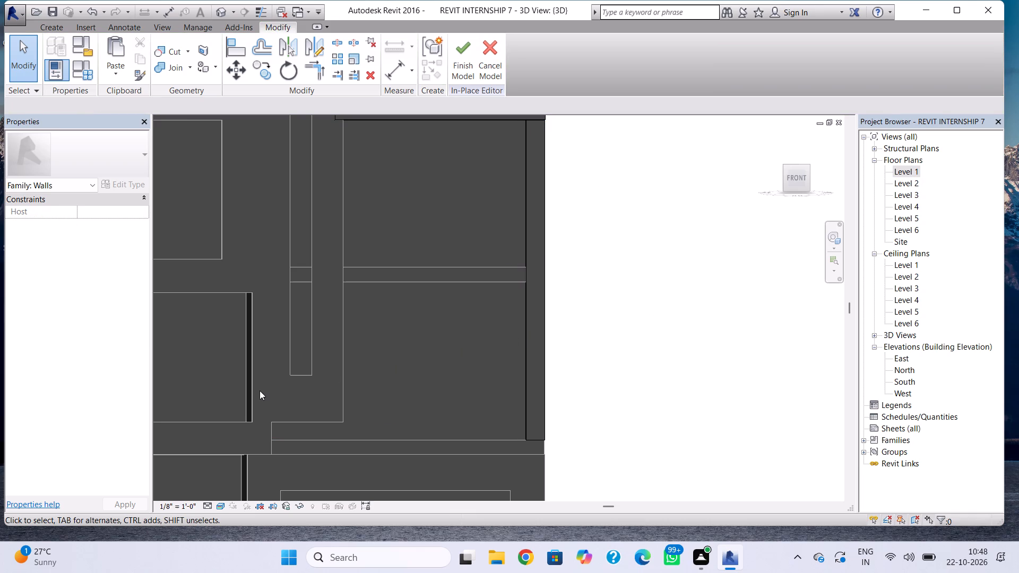
Stretch the vertical corner extrusion outward from the facade to a depth of about 1'-11", matching the upper band.
shift+right_drag(251, 383, 405, 474)
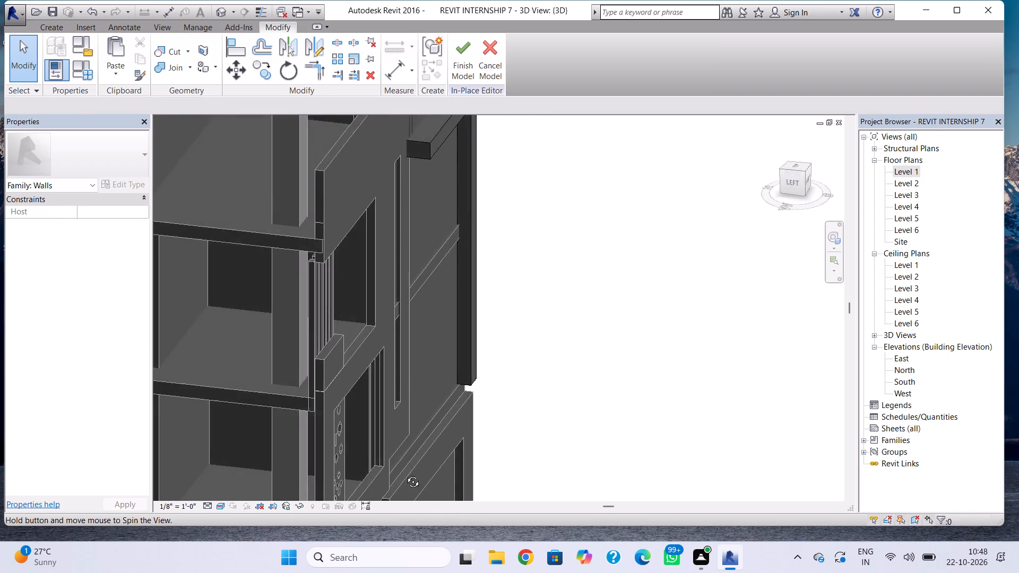
shift+right_drag(405, 474, 392, 370)
click(477, 353)
click(489, 286)
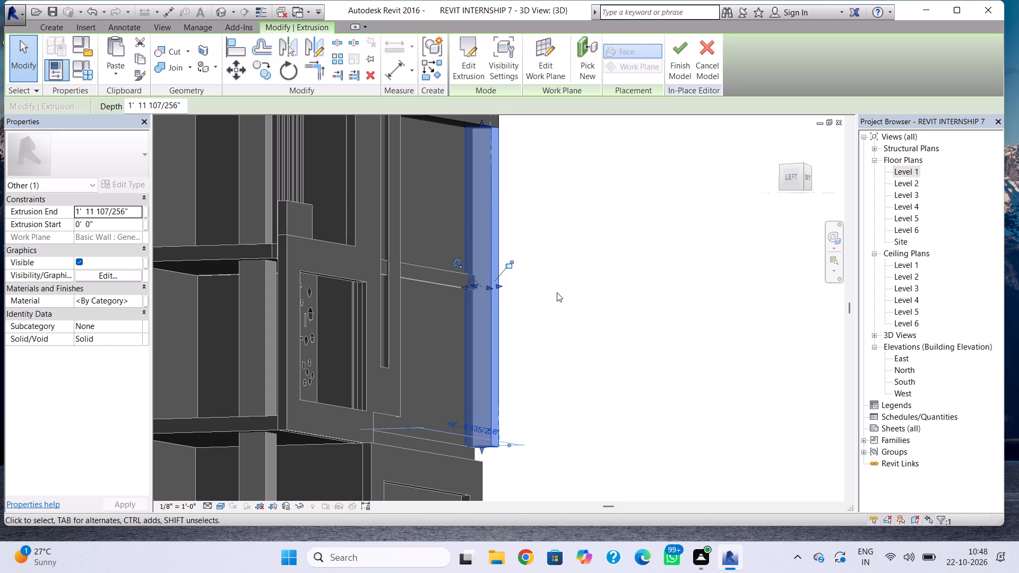
key(Escape)
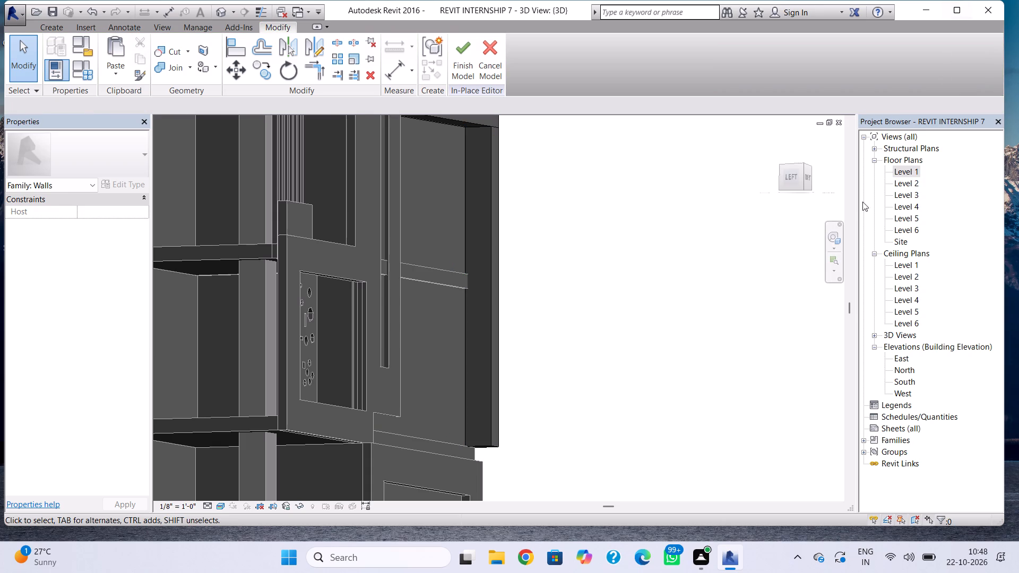
Create another extrusion from a closed line profile tracing the full ledge at the vertical member's foot, ending at the front wall's right corner.
click(807, 178)
shift+right_drag(679, 335, 529, 376)
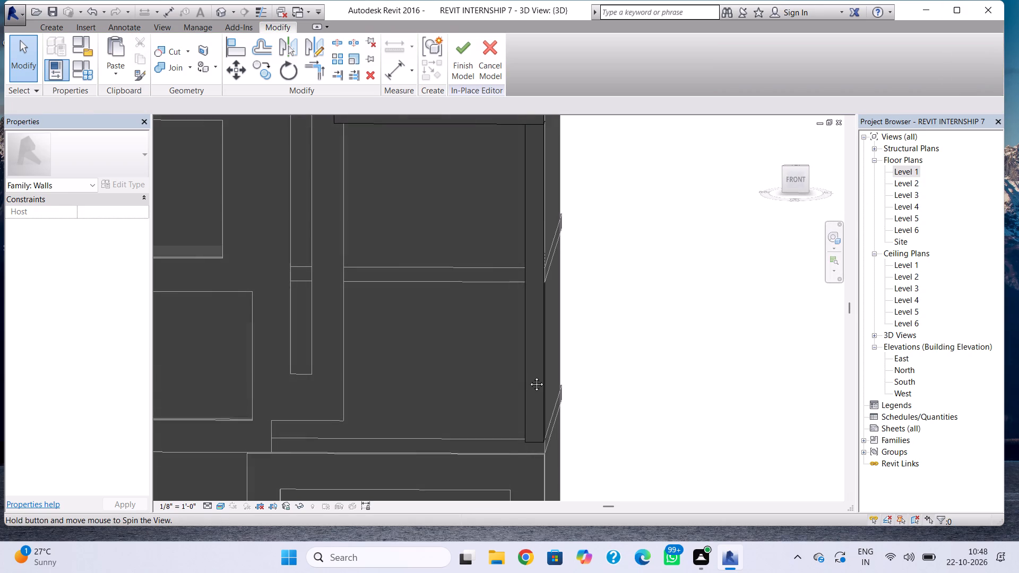
shift+right_drag(529, 376, 555, 354)
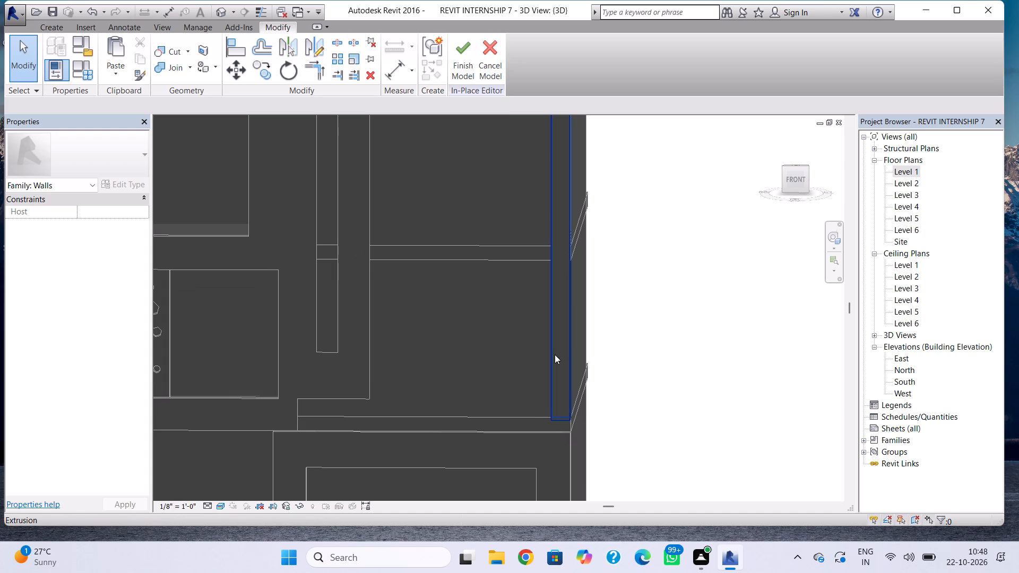
click(46, 24)
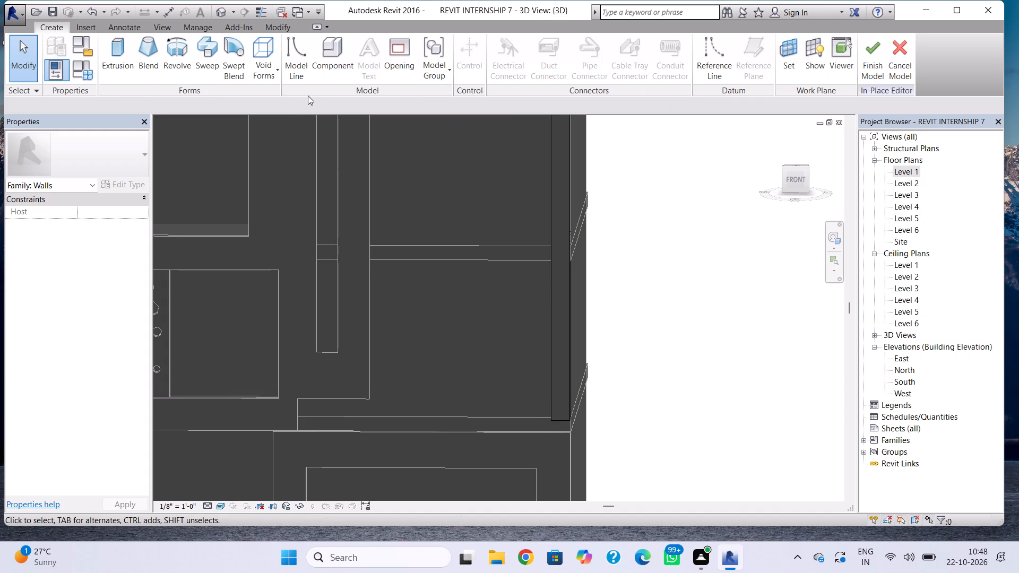
click(111, 59)
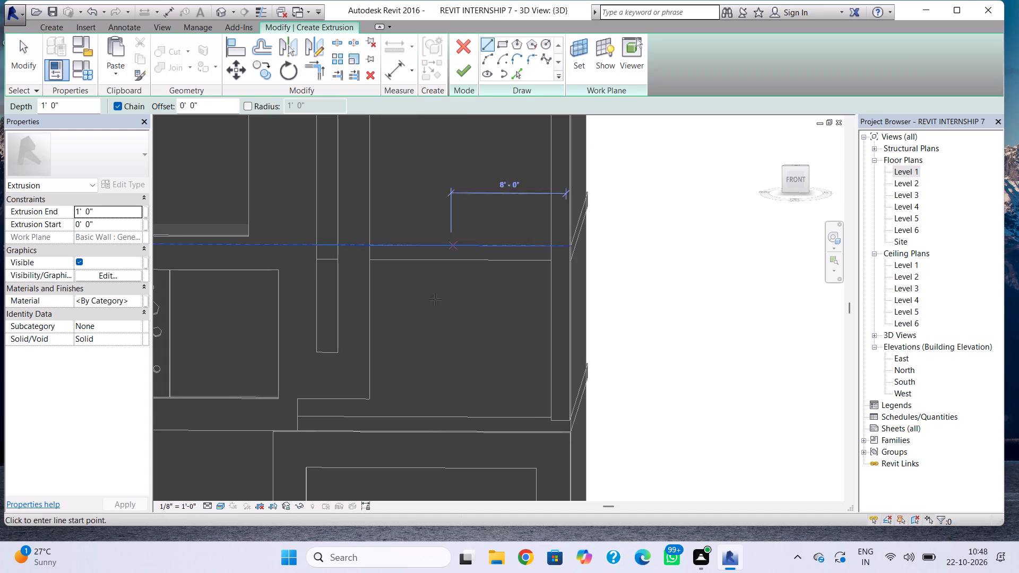
click(302, 403)
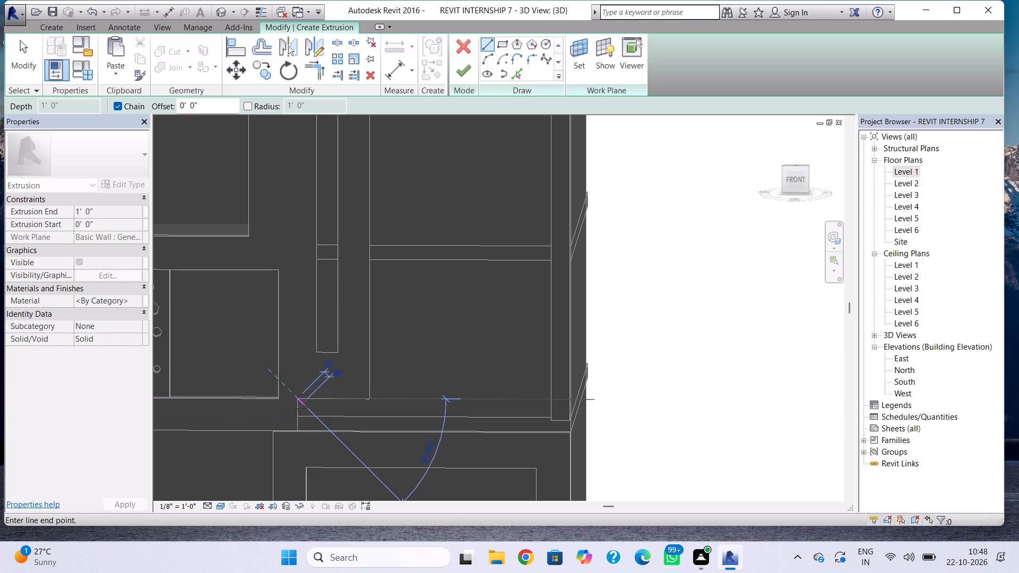
click(298, 427)
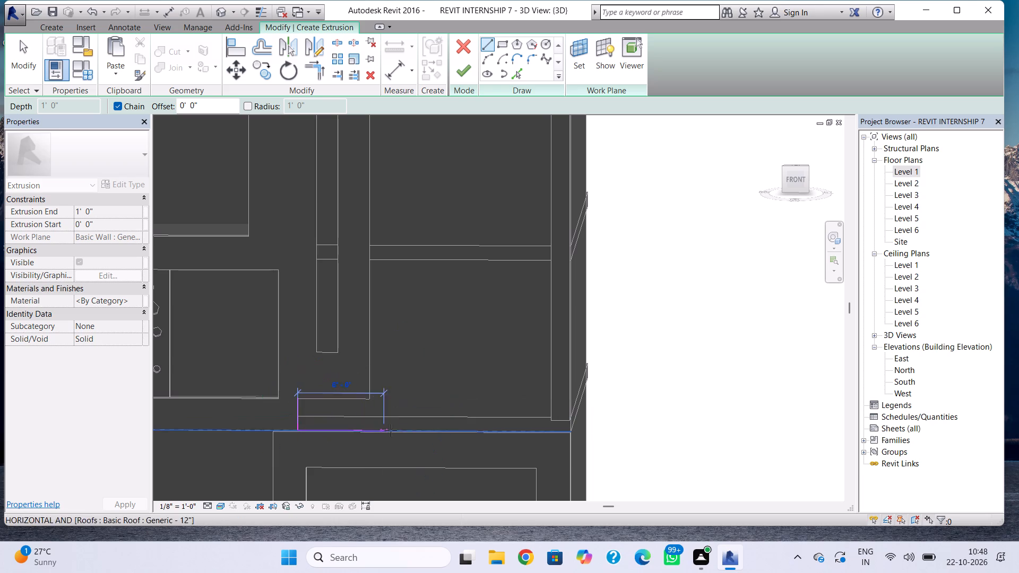
click(567, 437)
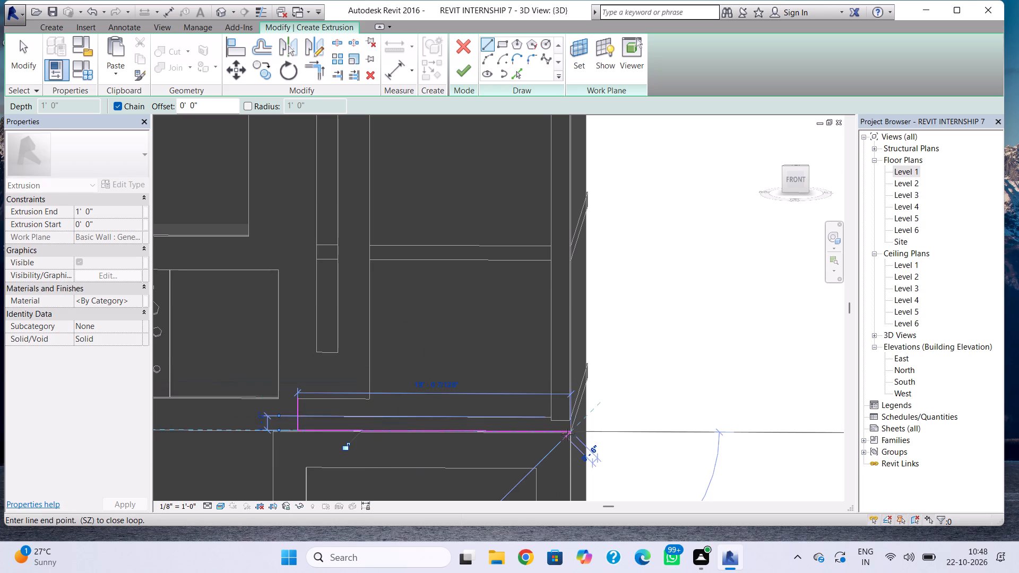
click(568, 404)
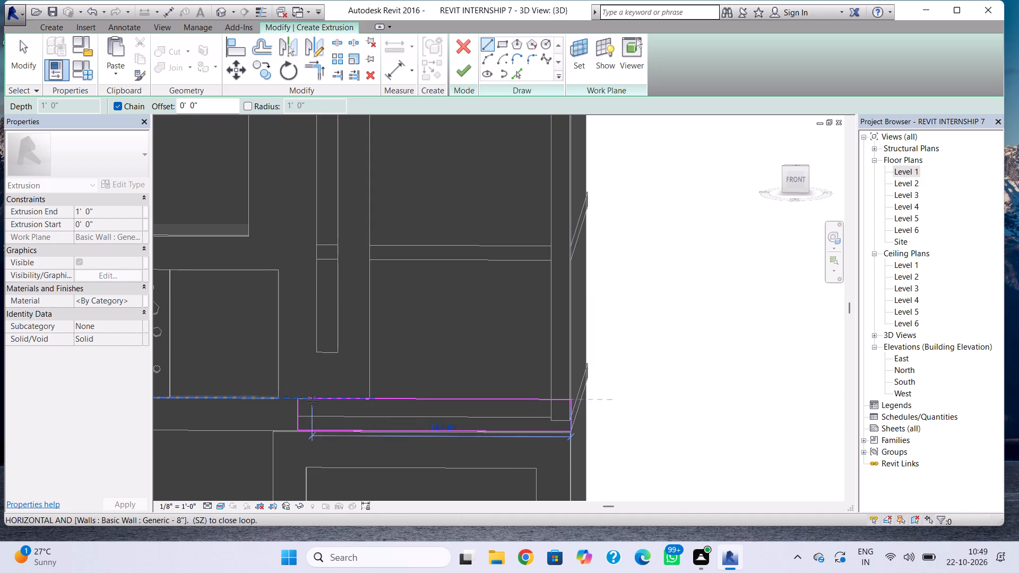
click(302, 401)
key(Escape)
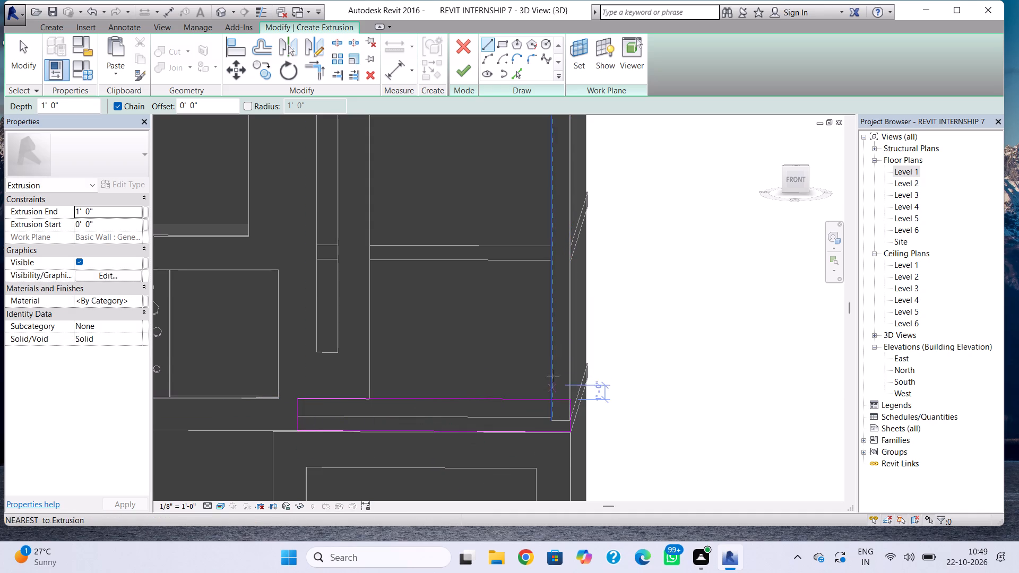
click(462, 75)
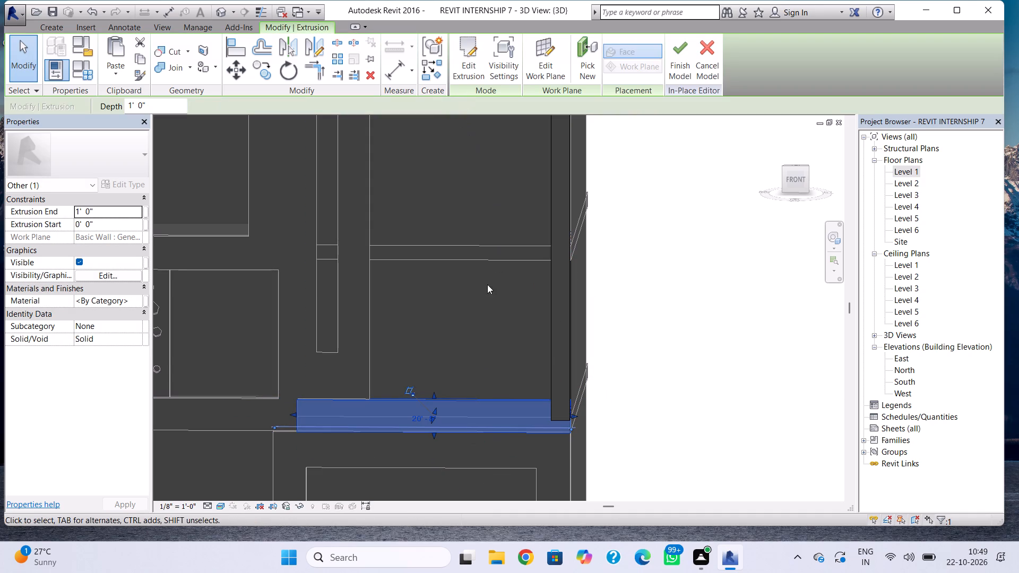
key(Escape)
Stretch the lower horizontal band's extrusion outward from the facade until its front face lines up with the vertical corner member.
shift+right_drag(484, 417, 652, 409)
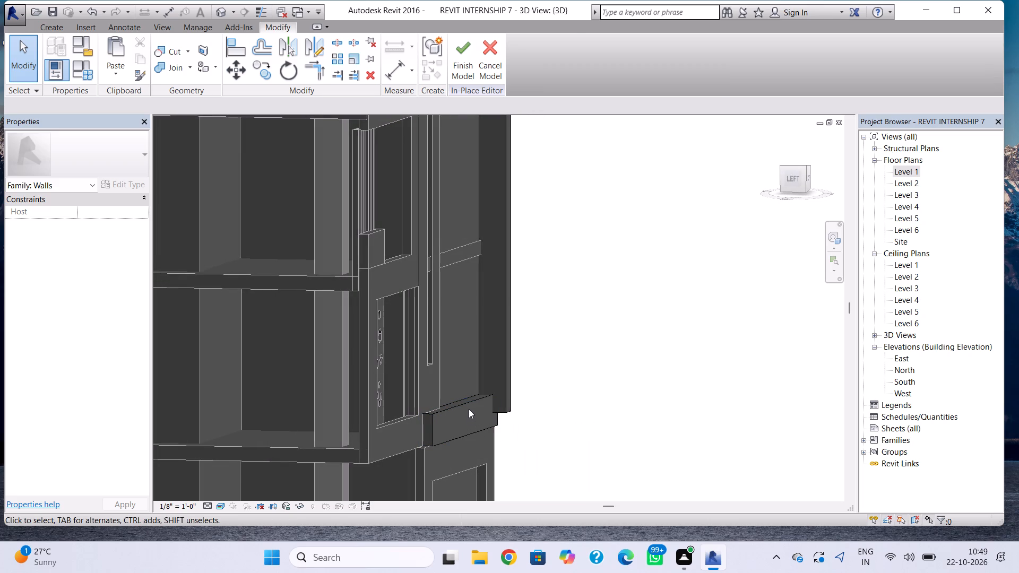
click(467, 405)
drag(471, 414, 479, 417)
click(605, 403)
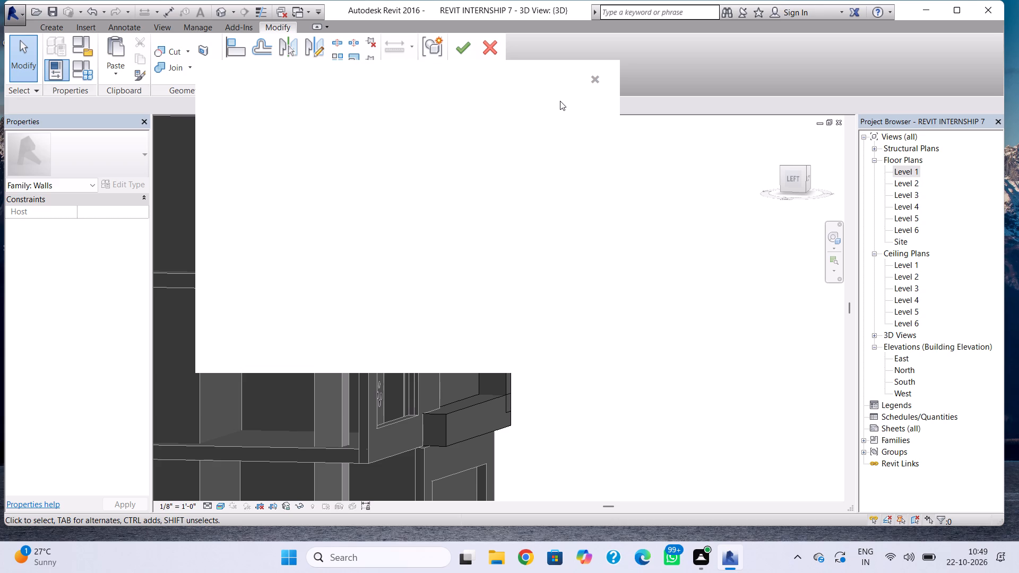
click(589, 85)
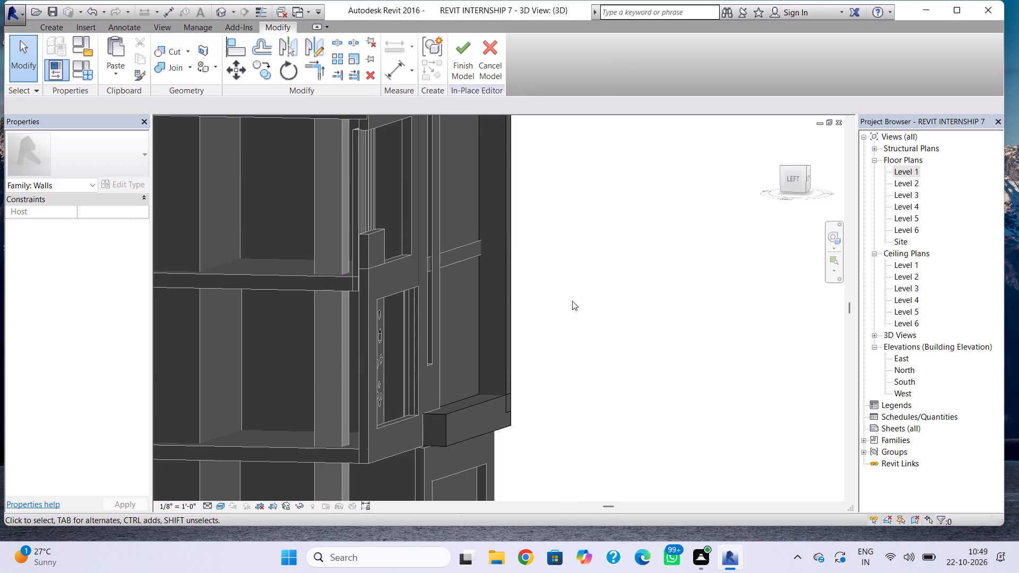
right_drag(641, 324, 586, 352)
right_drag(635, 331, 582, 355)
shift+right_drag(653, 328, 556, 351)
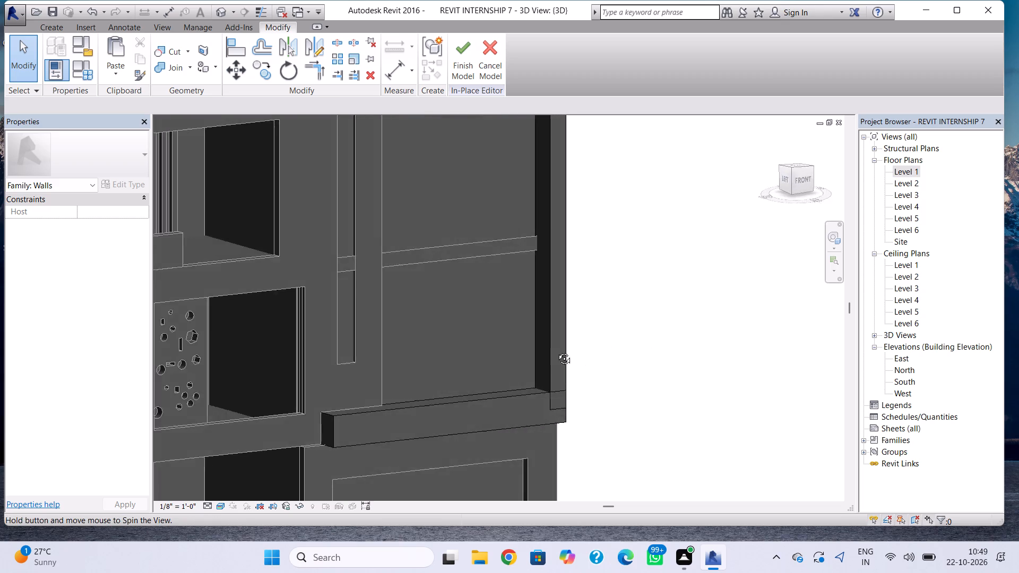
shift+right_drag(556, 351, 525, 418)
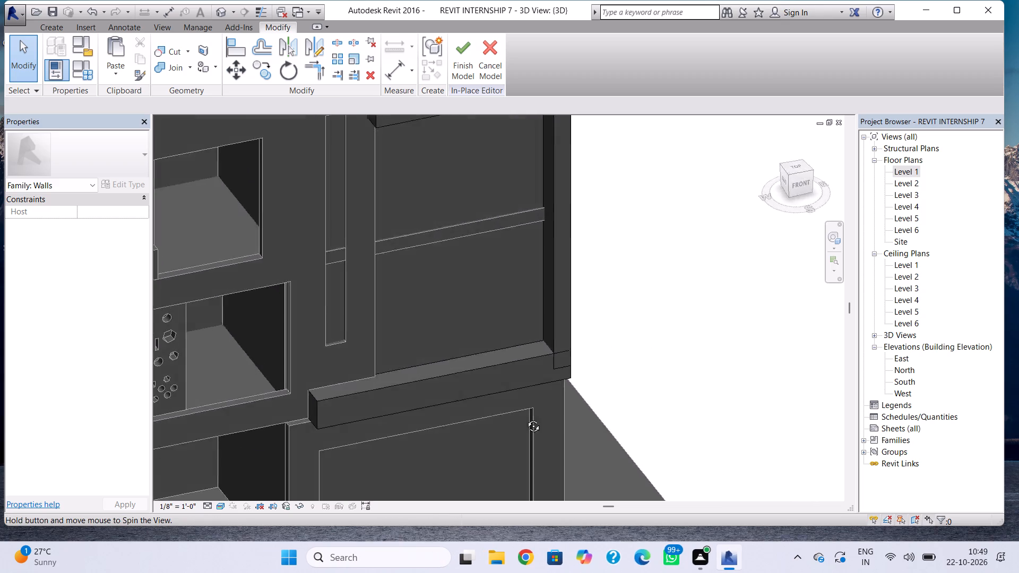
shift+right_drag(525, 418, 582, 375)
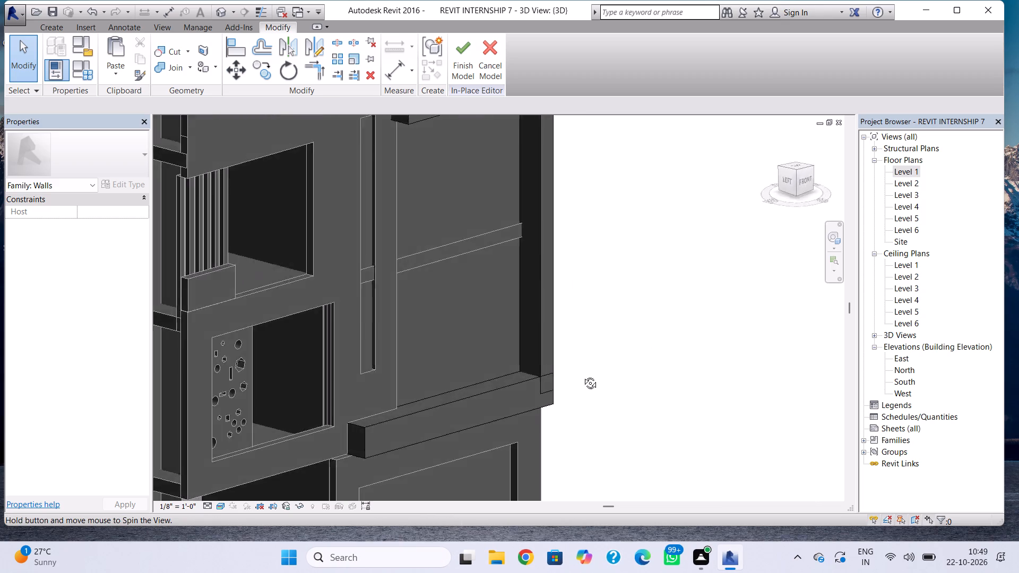
Finish the in-place wall model of the projecting facade frame.
shift+right_drag(582, 375, 492, 324)
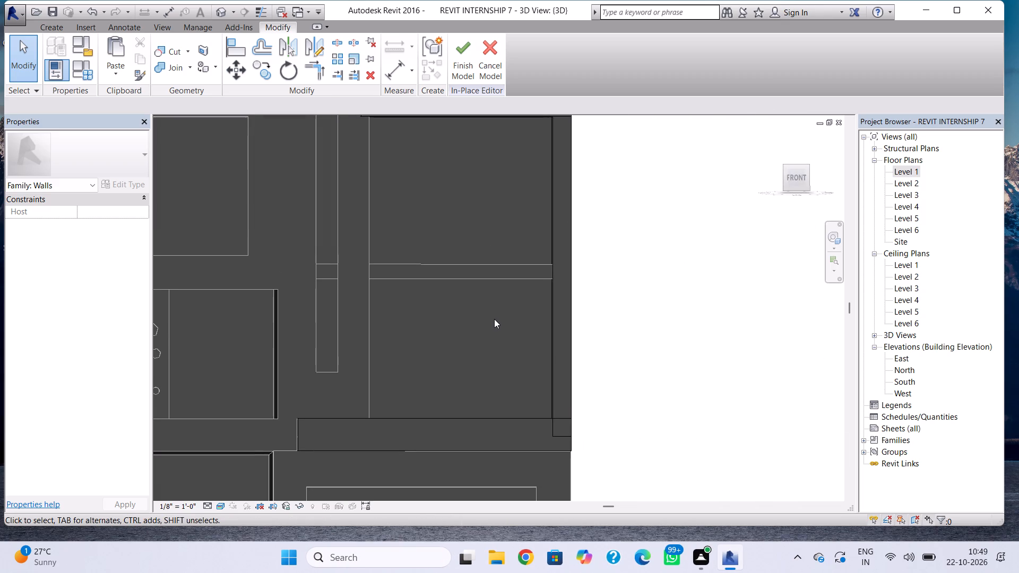
scroll(506, 321, down, 1)
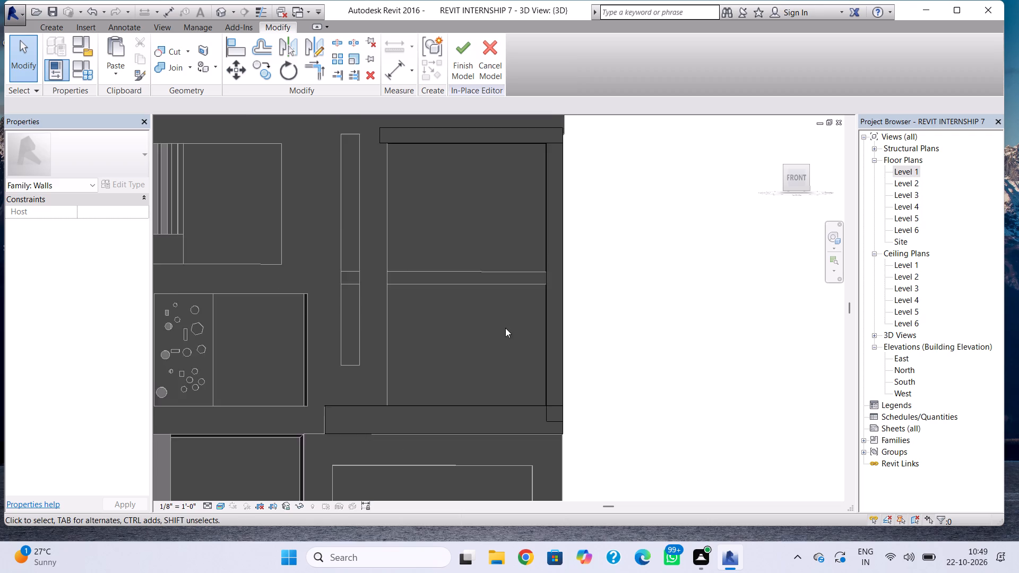
middle_drag(509, 341, 514, 381)
click(466, 51)
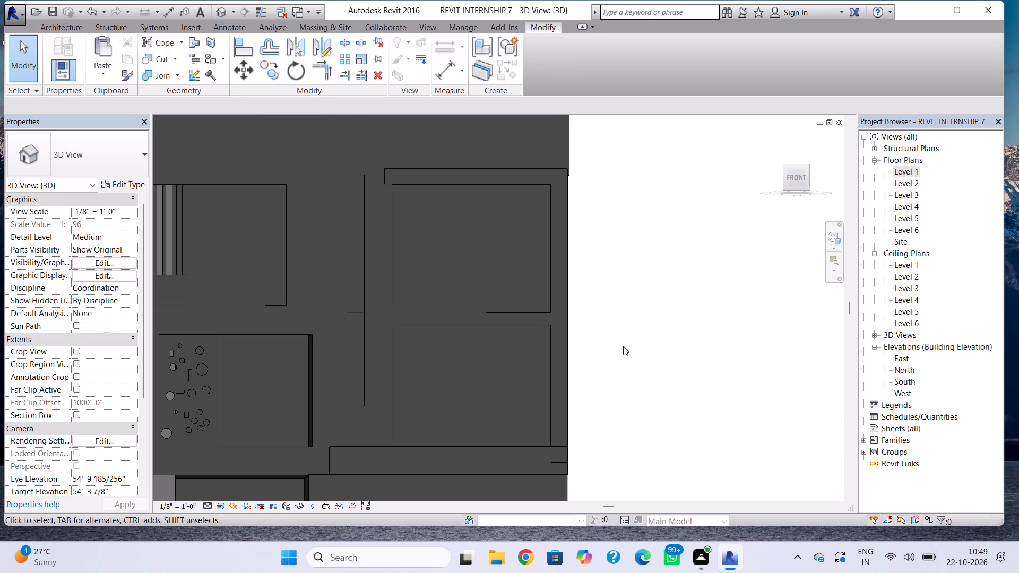
key(Escape)
Reopen the in-place wall frame and shorten the vertical corner extrusion so its foot ends at the lower band's top edge.
click(556, 448)
scroll(566, 451, up, 4)
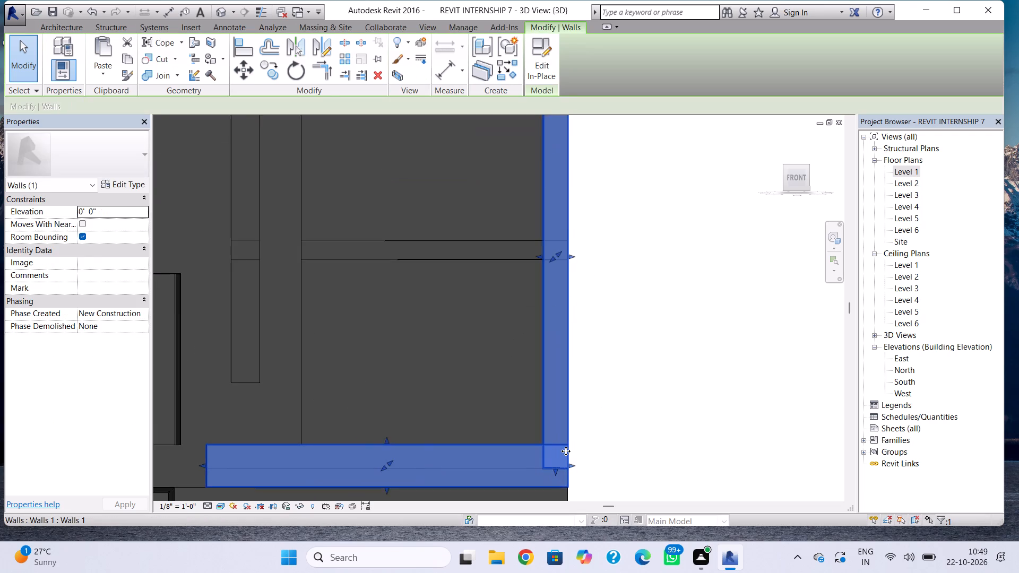
scroll(567, 455, up, 2)
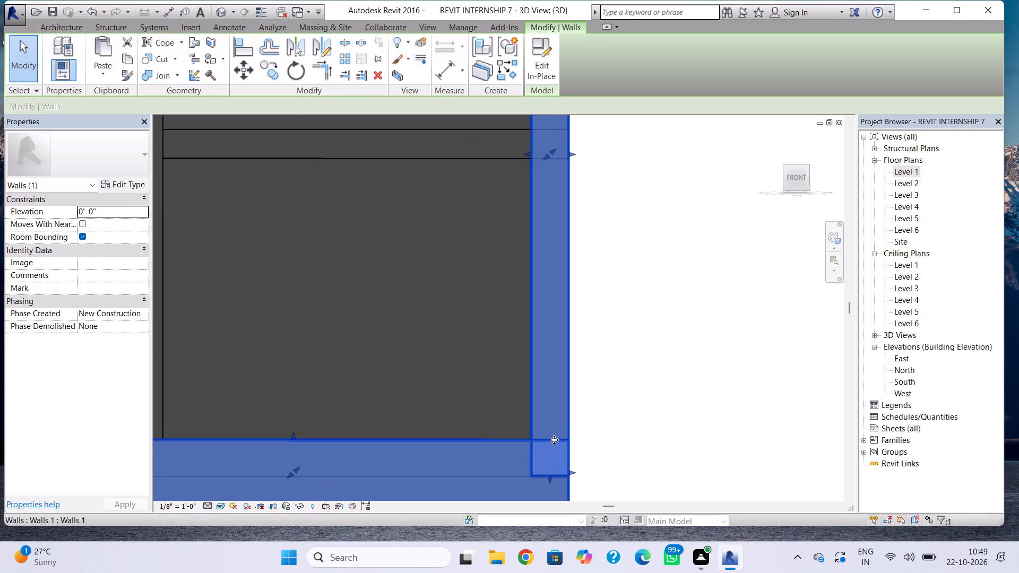
double_click(554, 440)
click(532, 424)
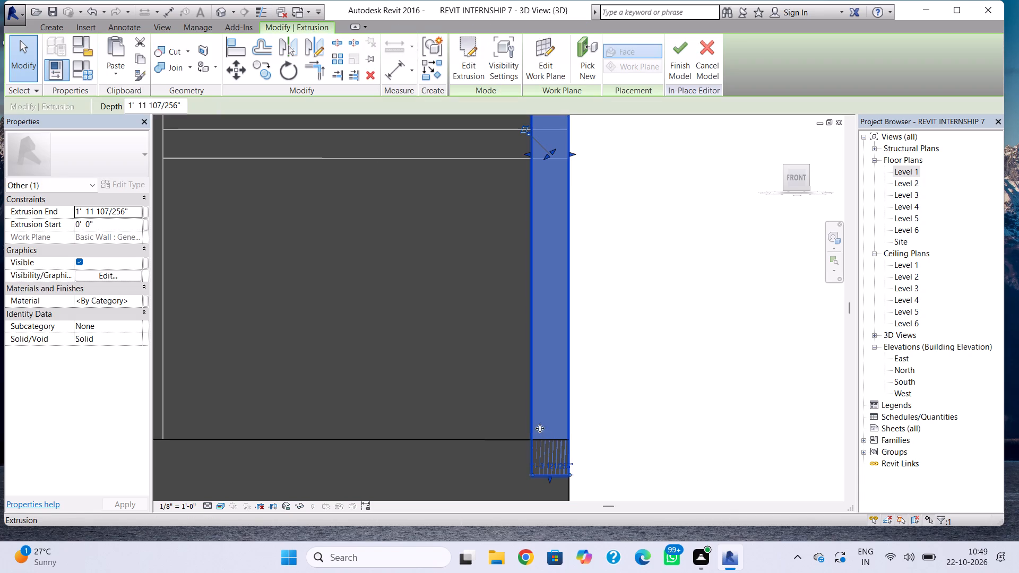
drag(551, 475, 553, 448)
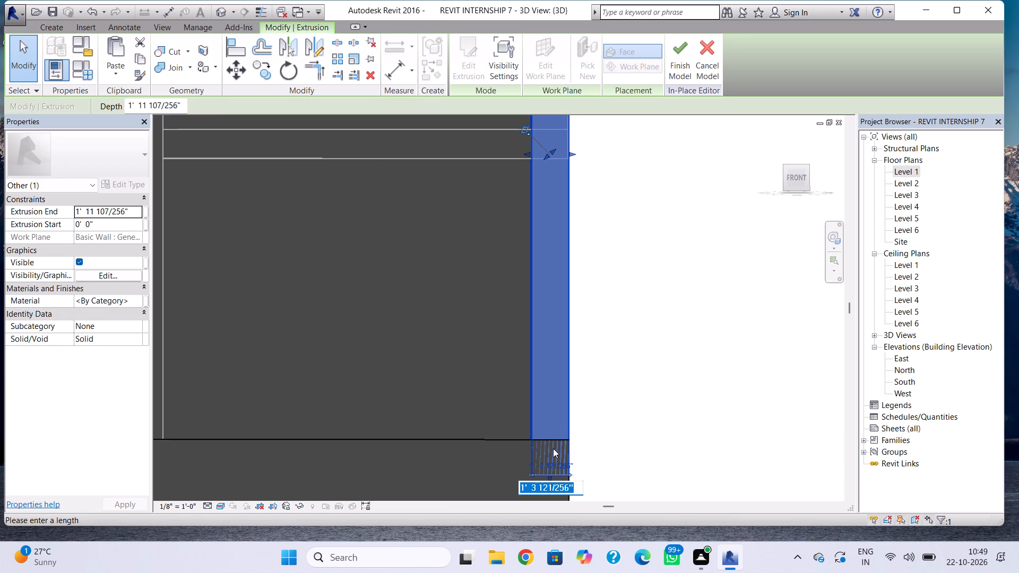
drag(553, 448, 550, 438)
scroll(560, 454, up, 4)
middle_drag(554, 447, 533, 276)
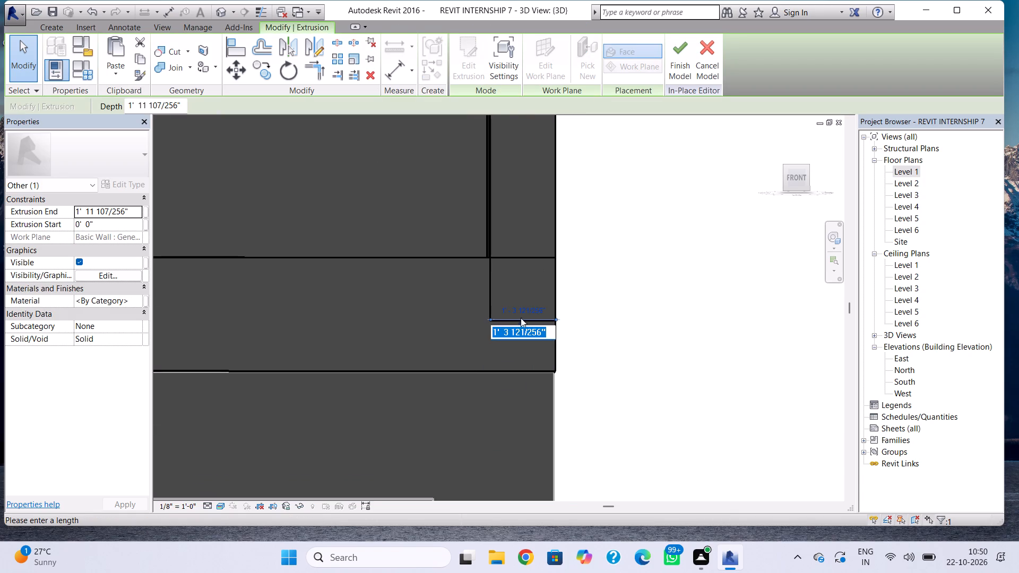
key(Escape)
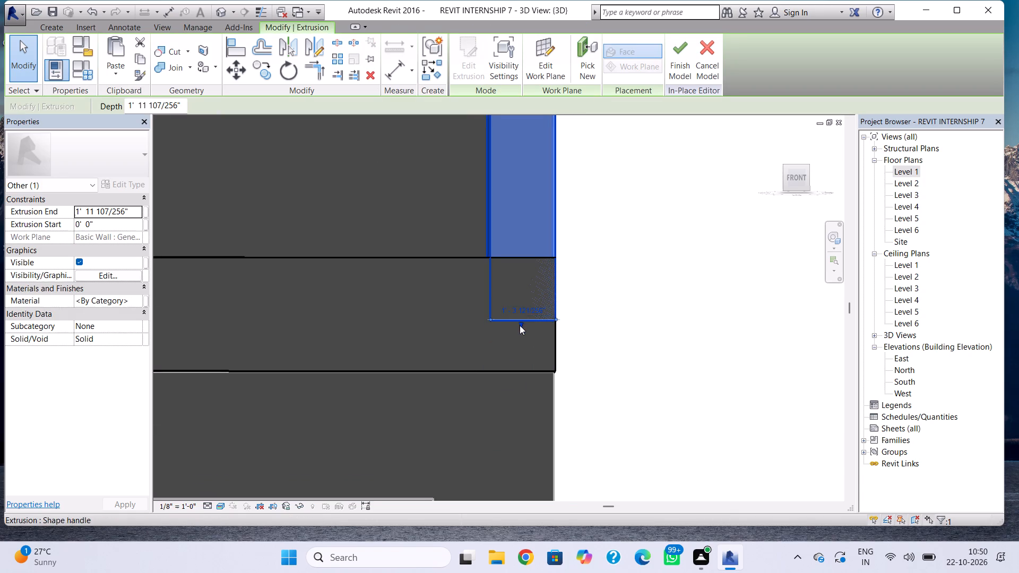
drag(520, 325, 524, 261)
key(Escape)
scroll(570, 302, down, 9)
middle_drag(576, 335, 572, 358)
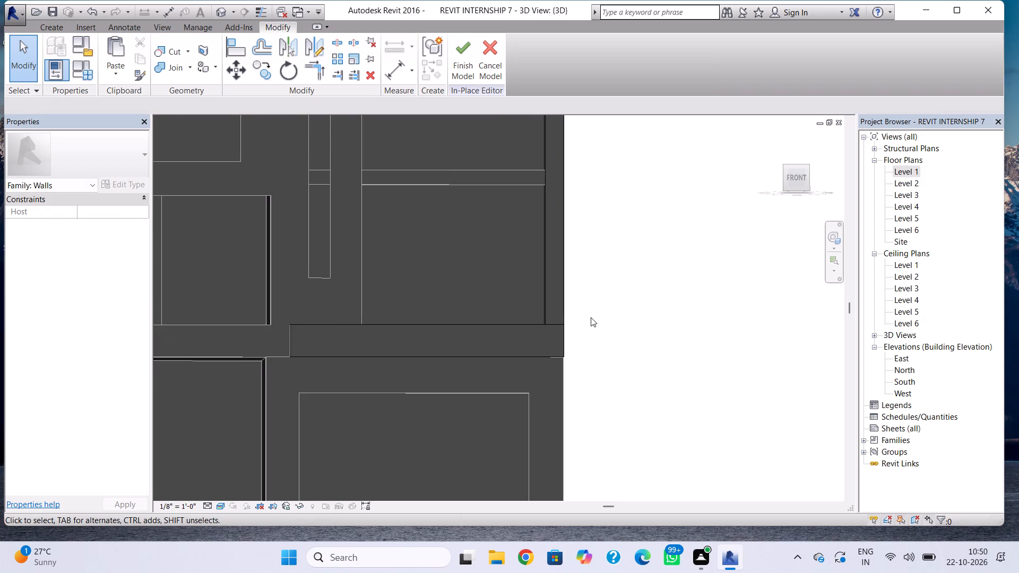
Examine the joint between the vertical corner member's foot and the lower band up close and from several angles.
scroll(571, 306, up, 6)
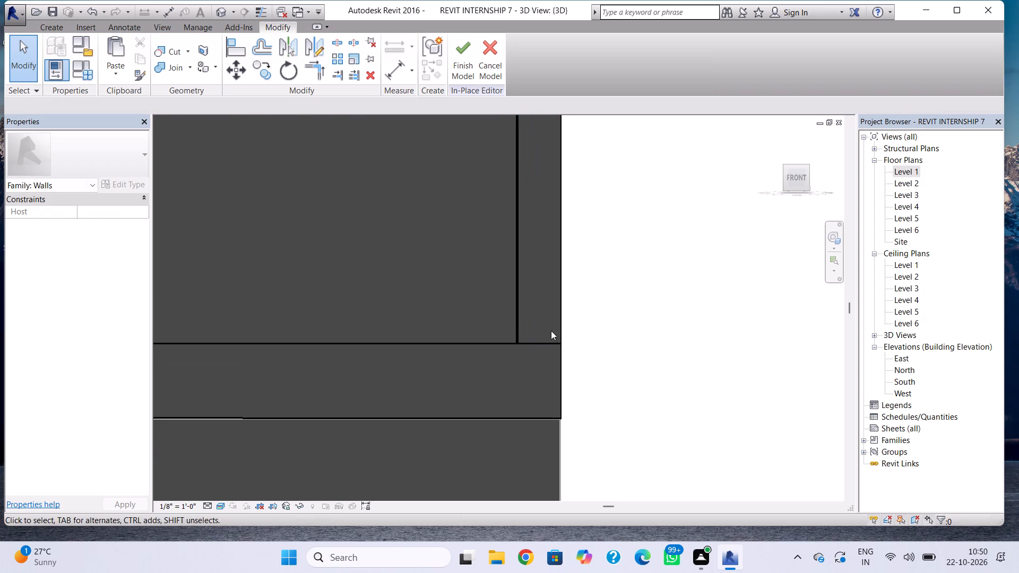
click(540, 340)
scroll(540, 345, up, 4)
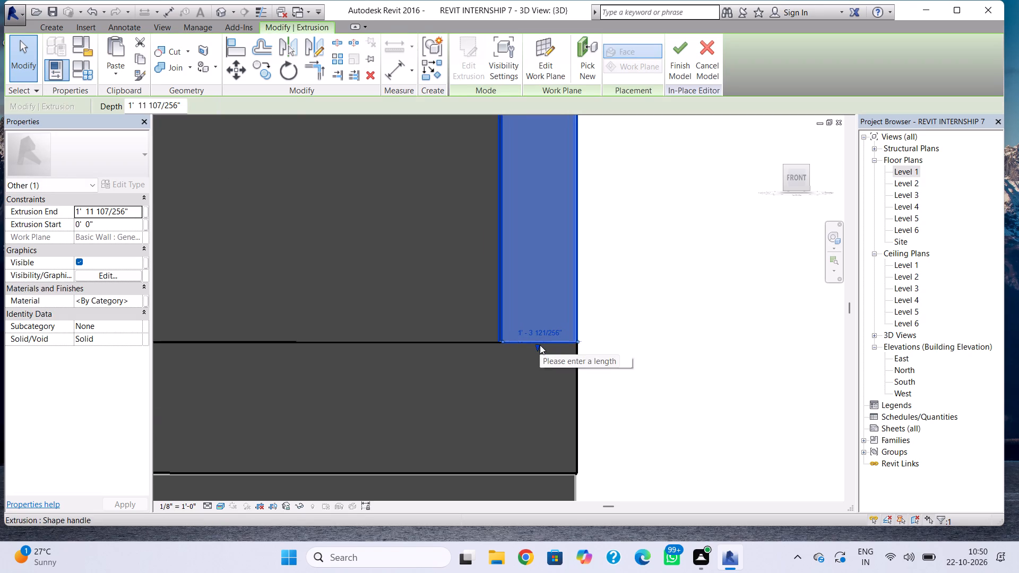
click(540, 345)
key(Escape)
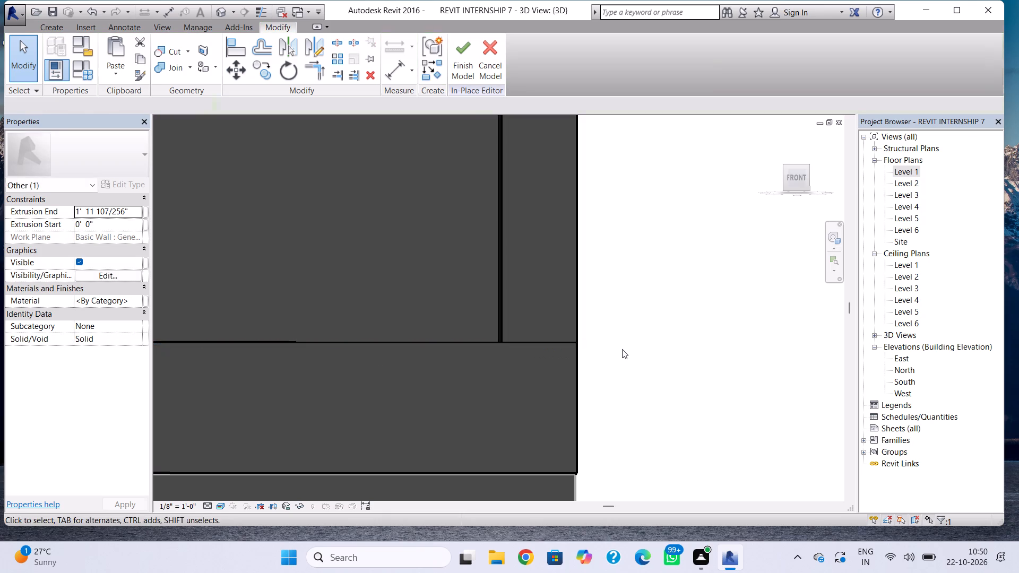
shift+right_drag(575, 338, 681, 378)
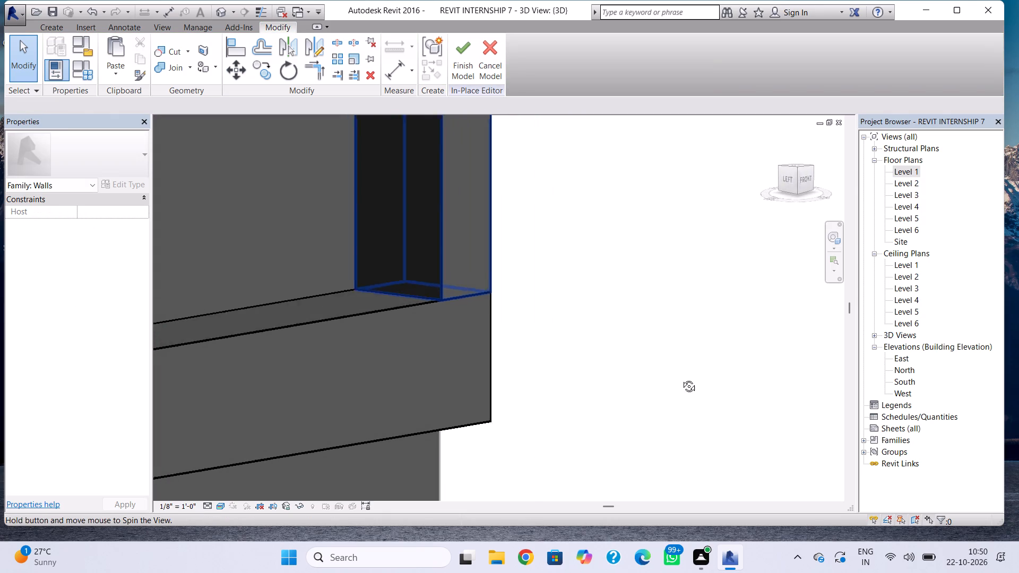
shift+right_drag(681, 378, 683, 420)
middle_drag(578, 323, 594, 398)
scroll(592, 350, down, 2)
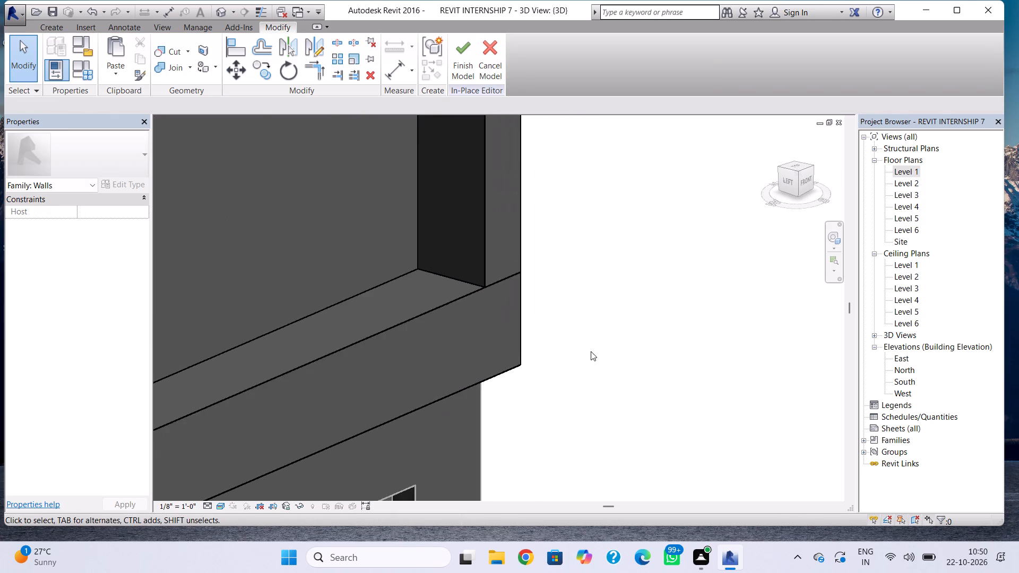
scroll(591, 351, down, 3)
middle_drag(594, 348, 589, 371)
shift+right_drag(626, 340, 506, 356)
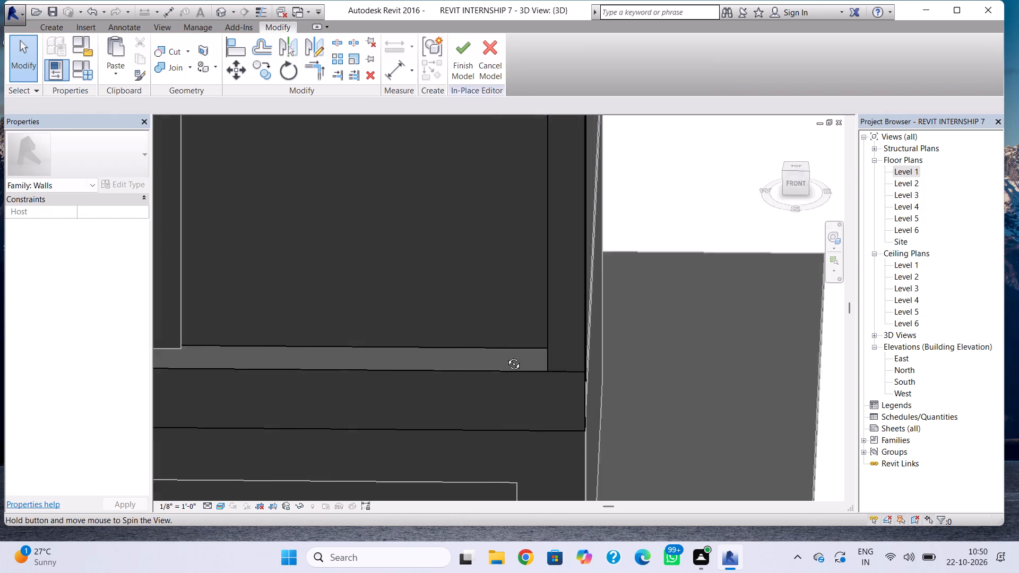
shift+right_drag(506, 356, 510, 336)
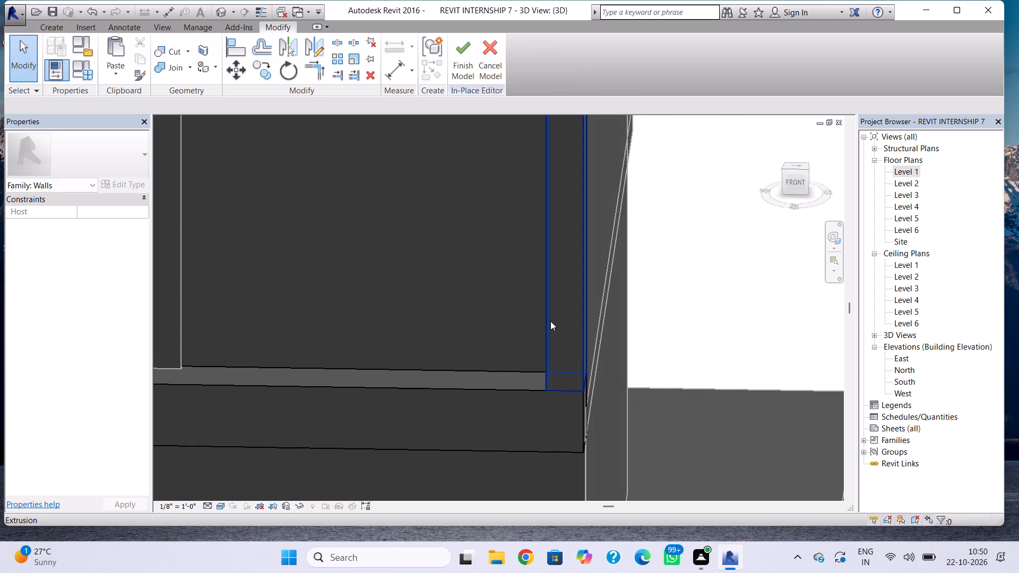
scroll(538, 311, down, 5)
middle_drag(557, 362, 531, 463)
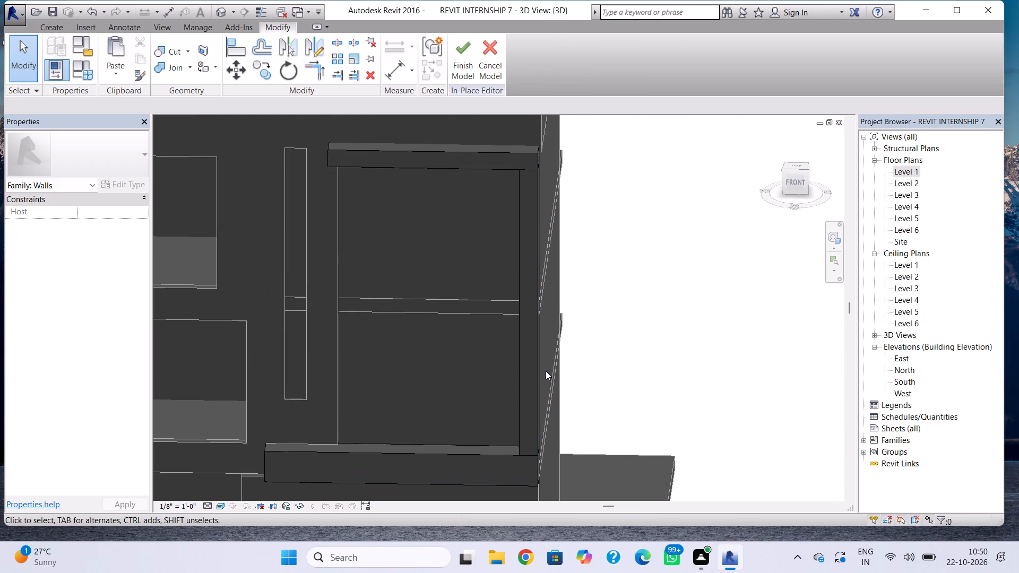
Stretch the upper horizontal band's extrusion further outward from the facade to a depth of about 2'-11 1/2".
shift+right_drag(556, 354, 604, 227)
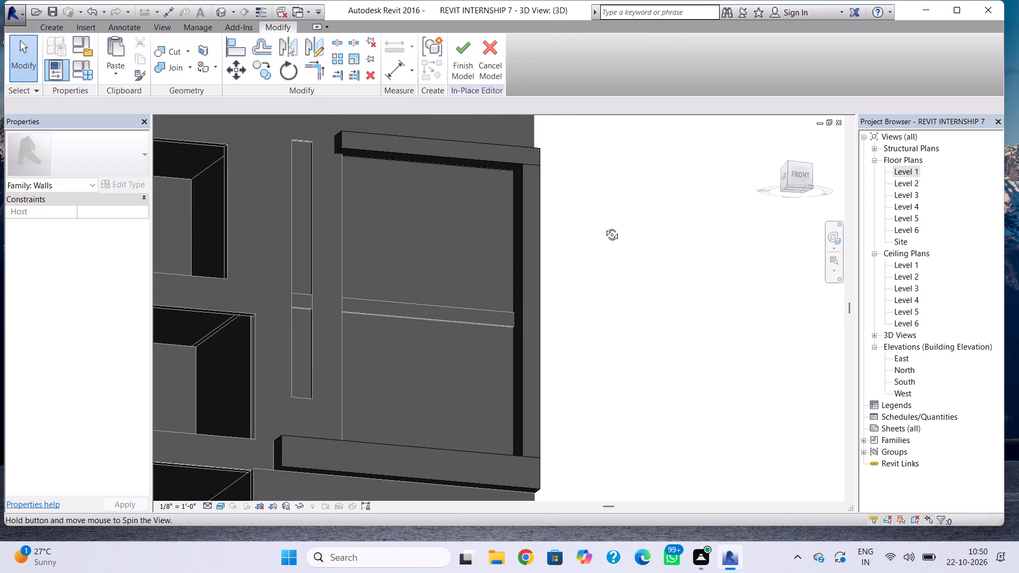
shift+right_drag(604, 227, 607, 231)
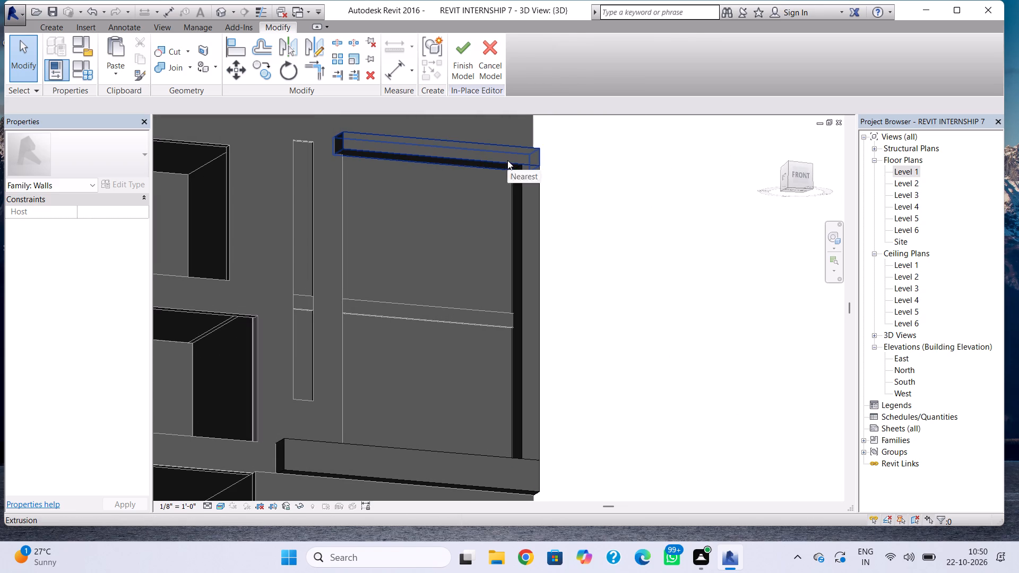
click(507, 160)
right_drag(463, 218, 578, 310)
shift+right_drag(480, 274, 583, 400)
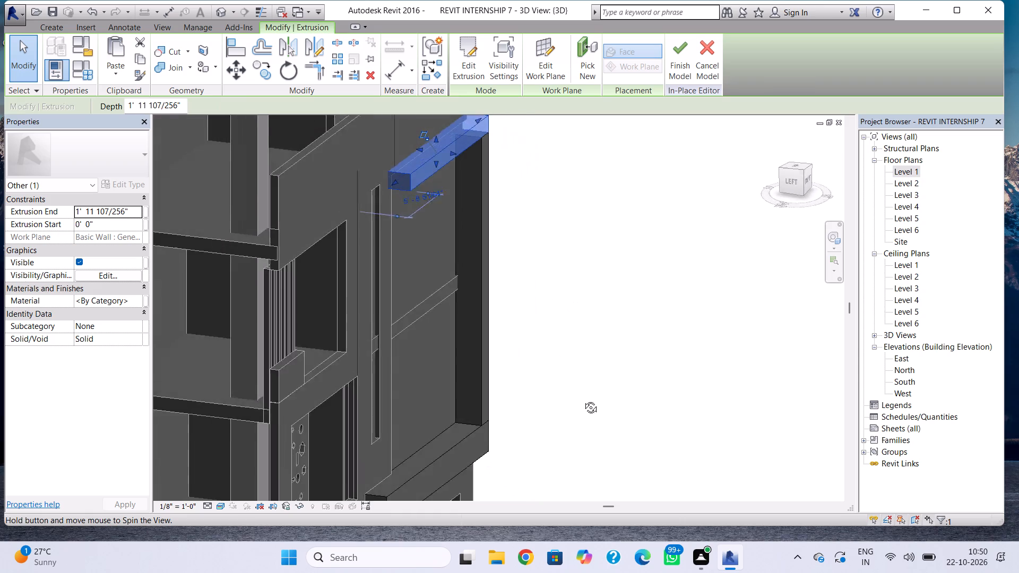
shift+right_drag(583, 400, 587, 423)
drag(455, 154, 460, 159)
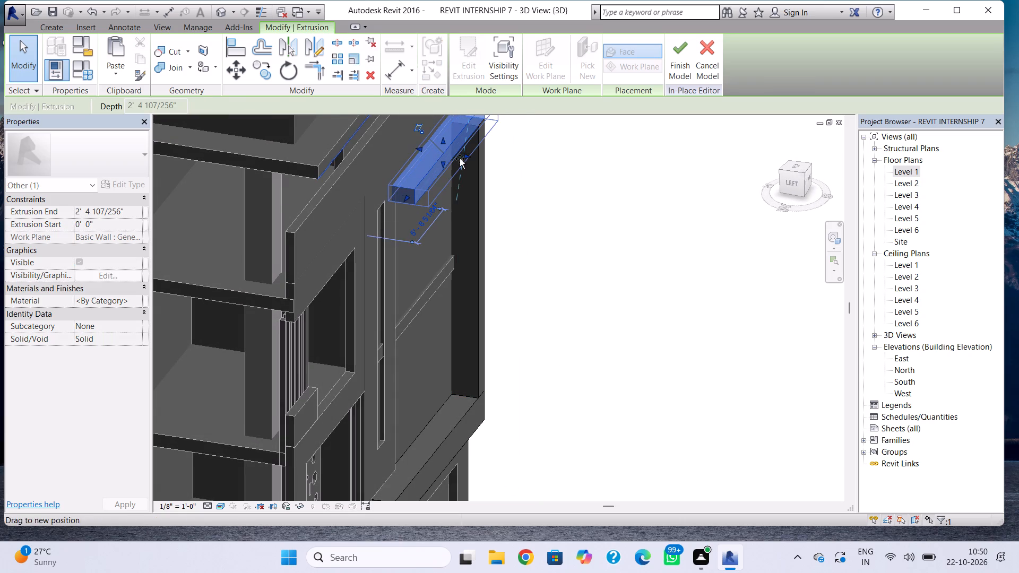
drag(460, 159, 461, 160)
key(Escape)
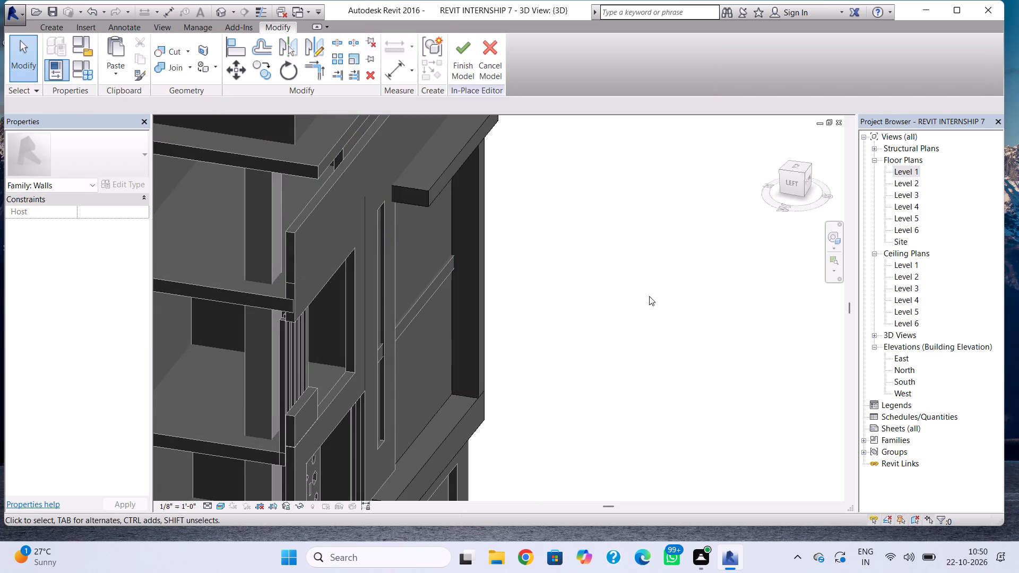
Extend the upper band's free left end slightly further toward the narrow vertical slot, and finish the in-place wall model.
shift+right_drag(651, 297, 505, 228)
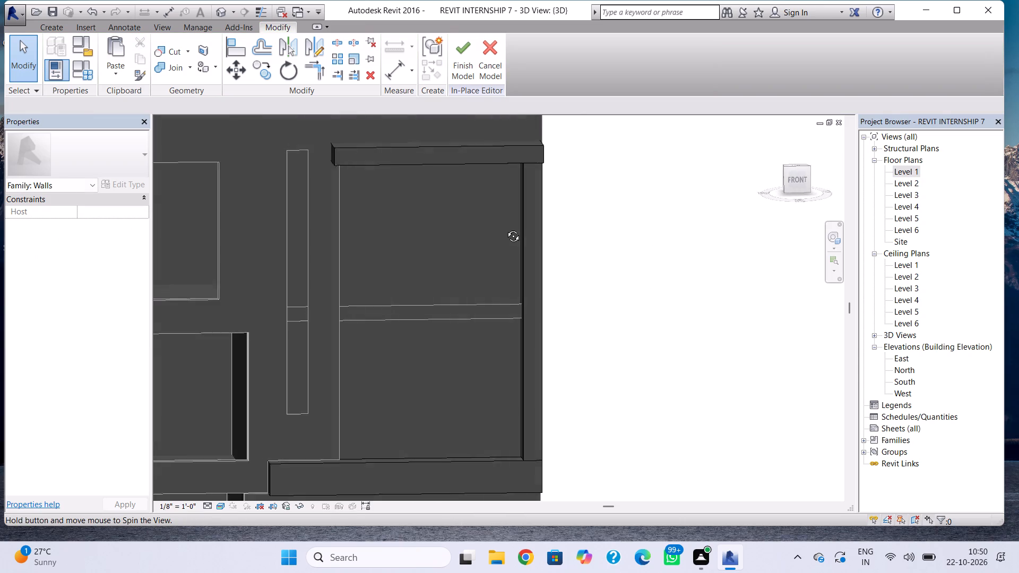
shift+right_drag(505, 228, 505, 228)
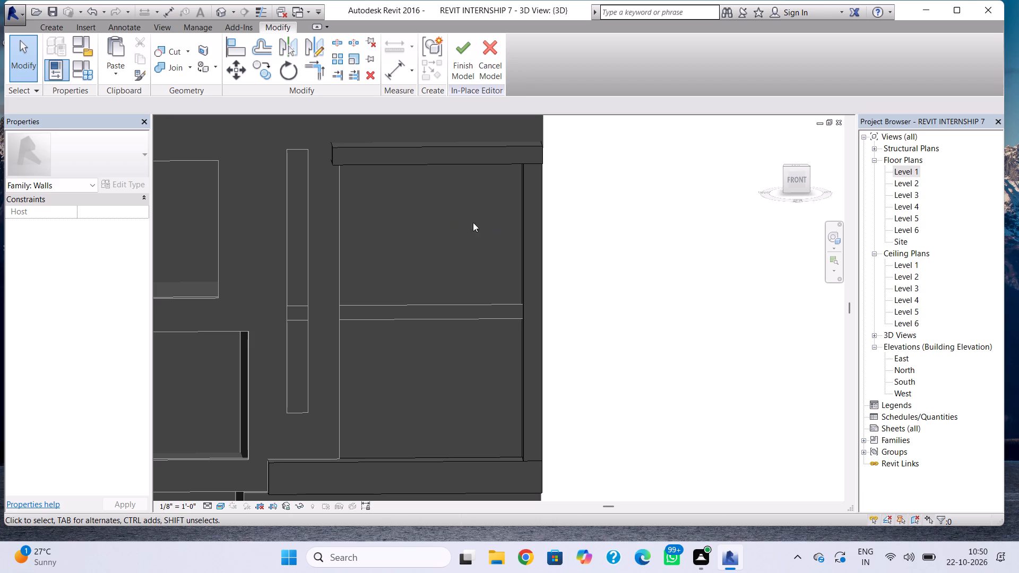
click(342, 160)
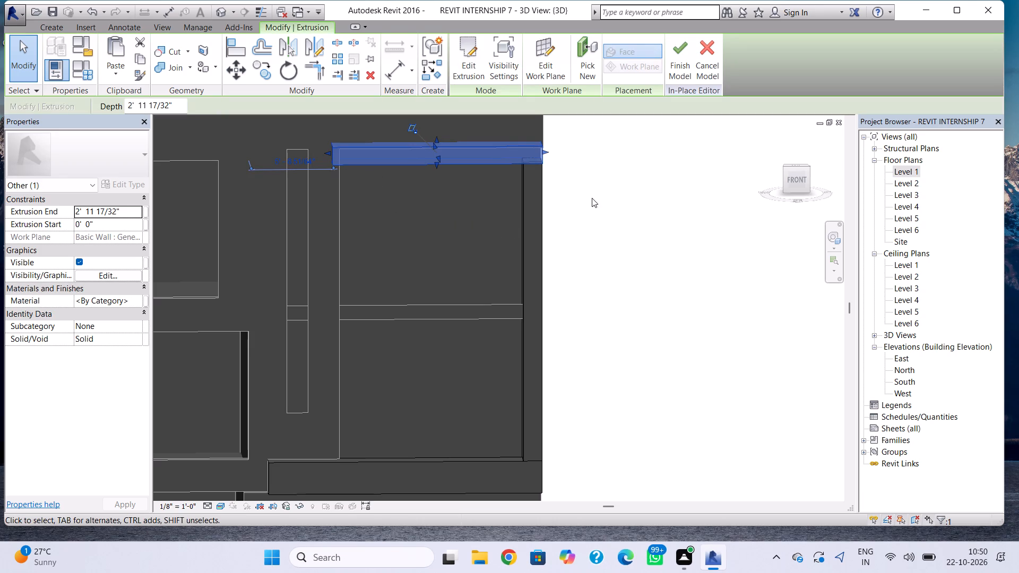
scroll(320, 155, up, 3)
drag(333, 151, 319, 151)
key(Escape)
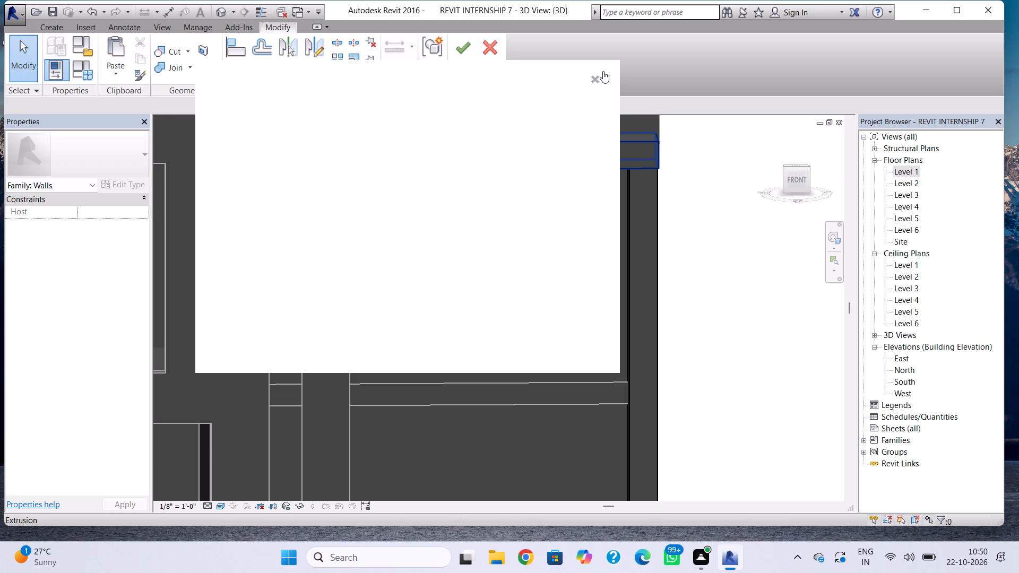
click(597, 79)
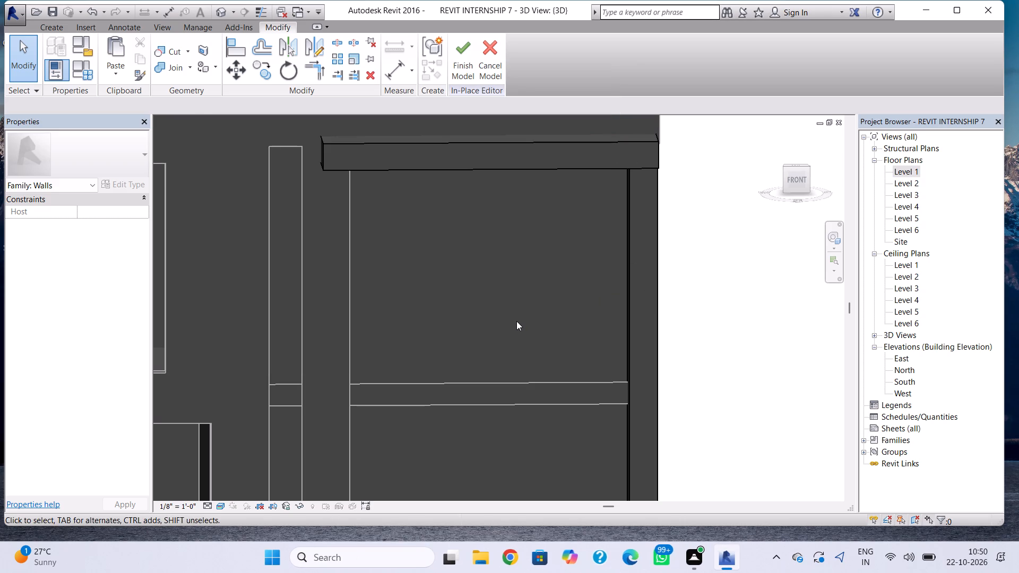
key(Escape)
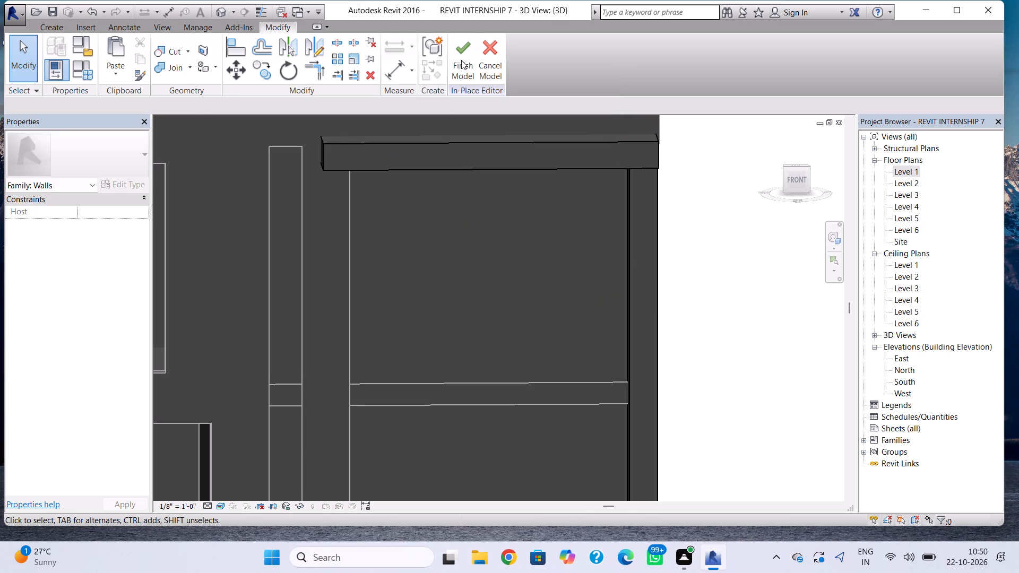
click(461, 60)
scroll(463, 274, down, 3)
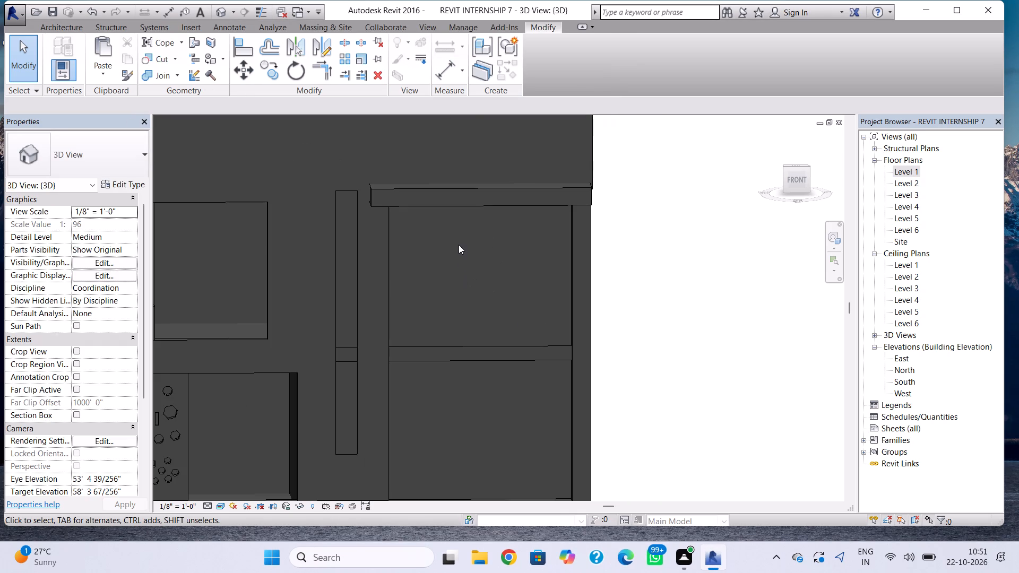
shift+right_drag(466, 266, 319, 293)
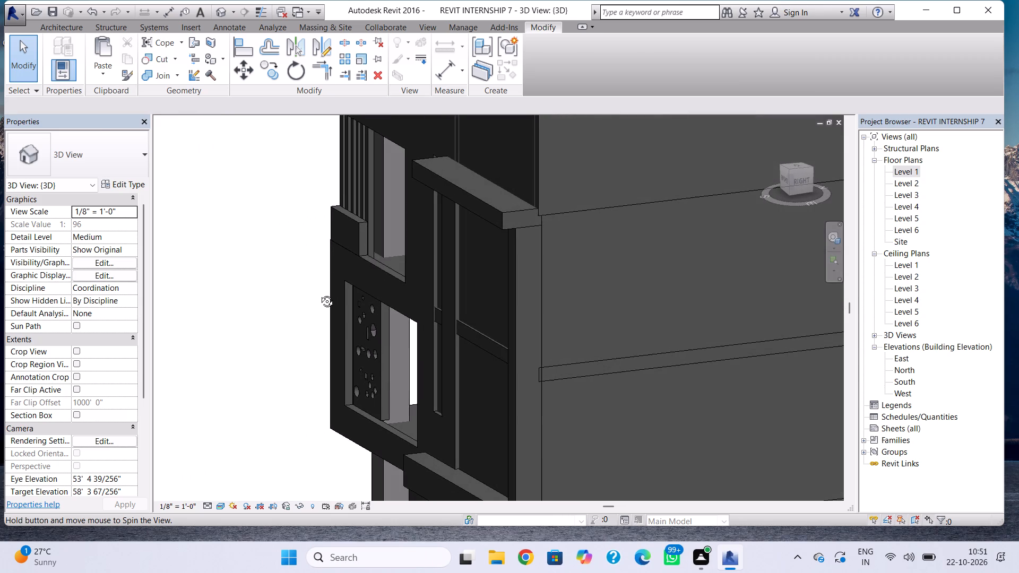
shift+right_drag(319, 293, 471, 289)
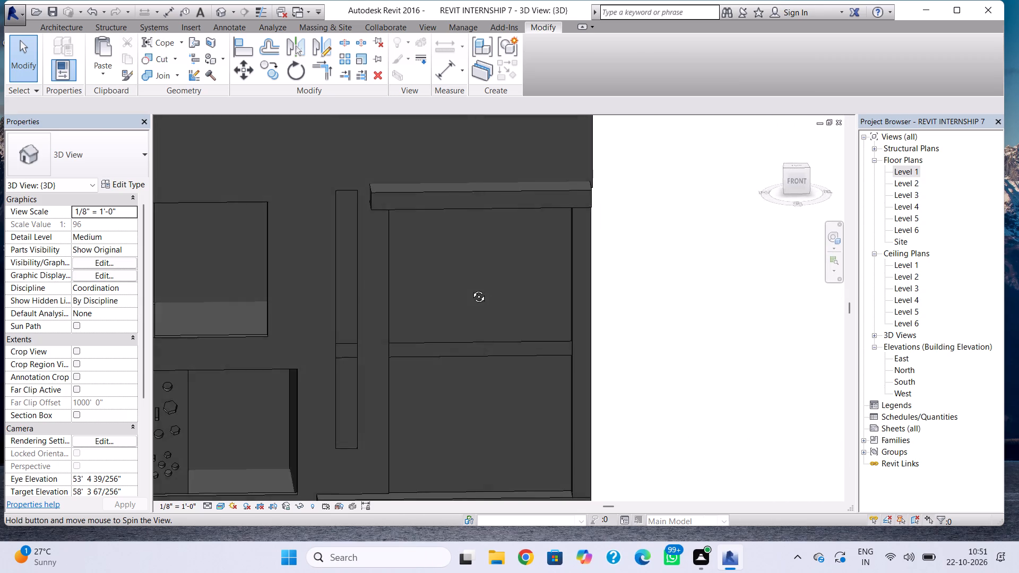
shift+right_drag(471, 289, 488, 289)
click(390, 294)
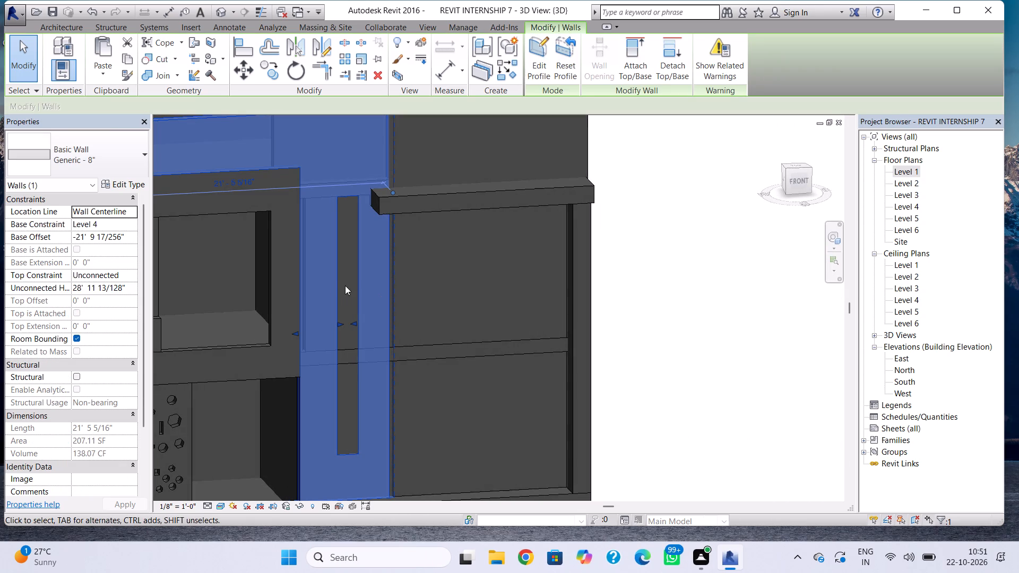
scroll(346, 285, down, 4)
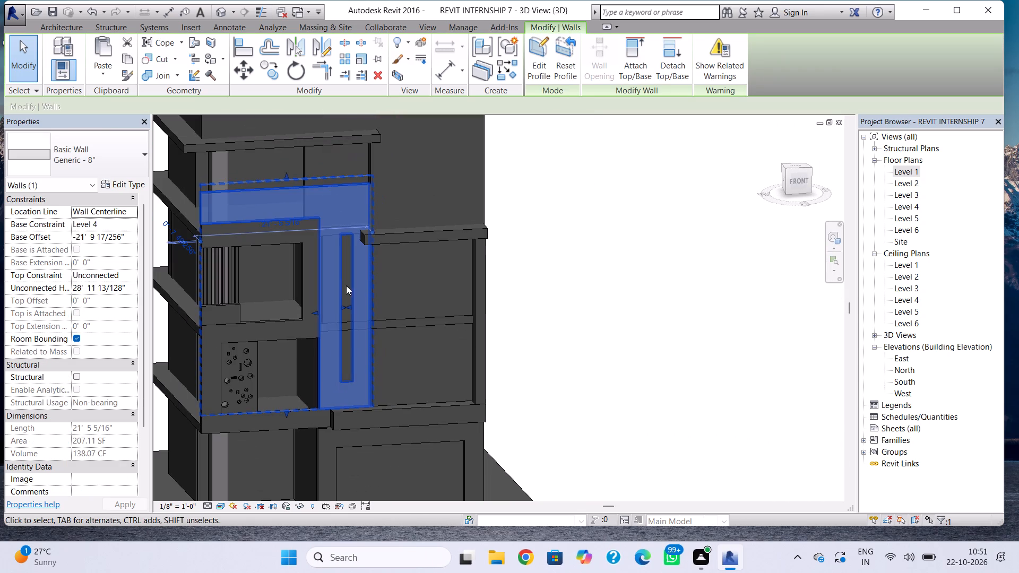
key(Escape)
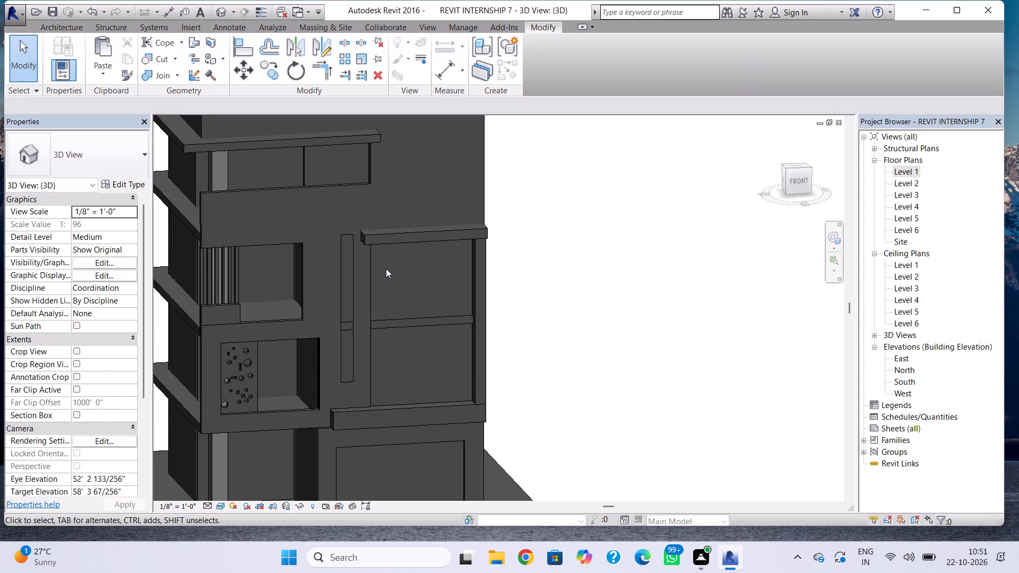
Open the footprint of the Level 3 roof slab for editing in the Level 3 floor plan.
click(430, 323)
scroll(450, 323, up, 4)
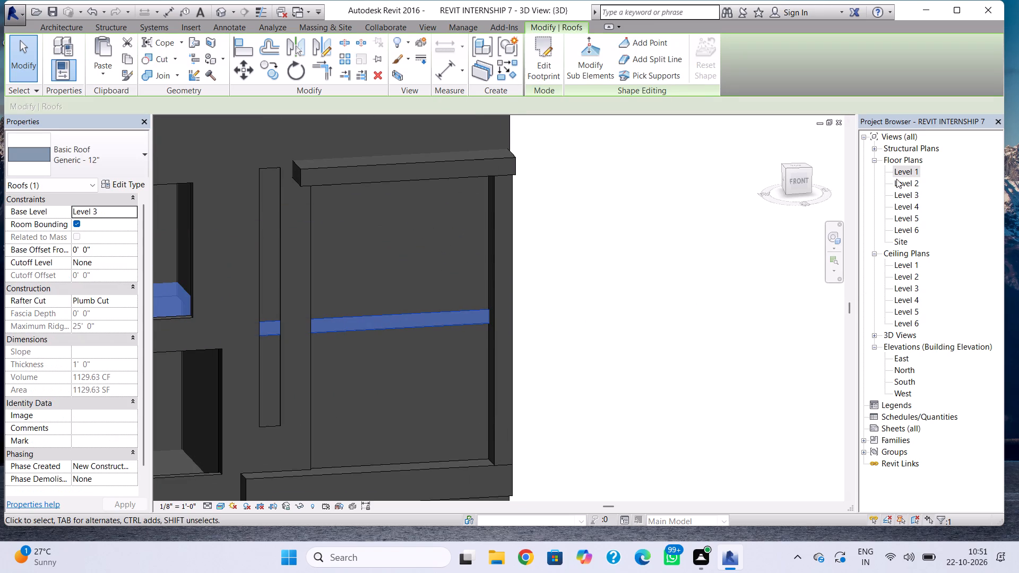
scroll(580, 320, down, 8)
middle_drag(566, 341, 554, 303)
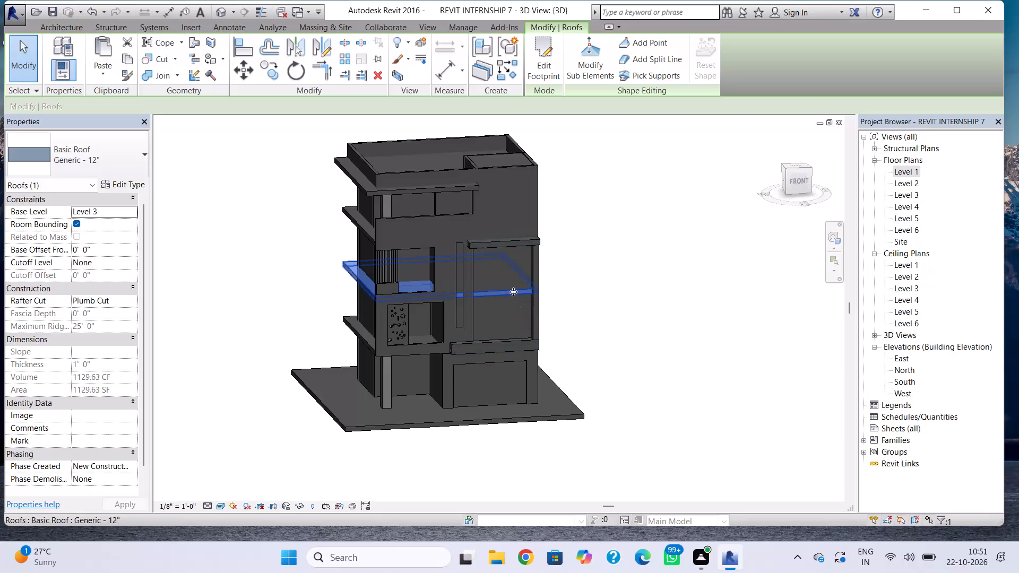
double_click(513, 296)
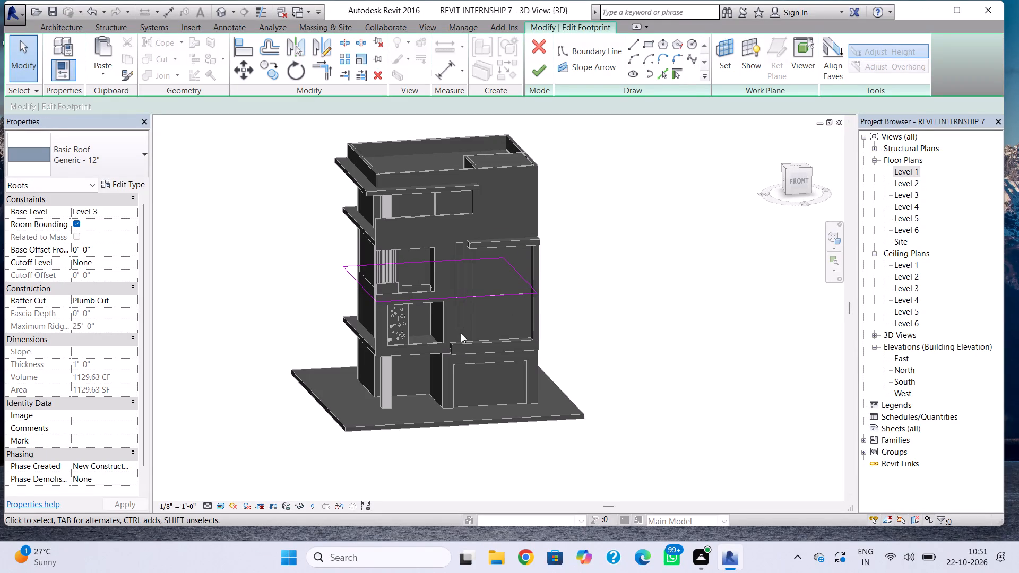
double_click(898, 196)
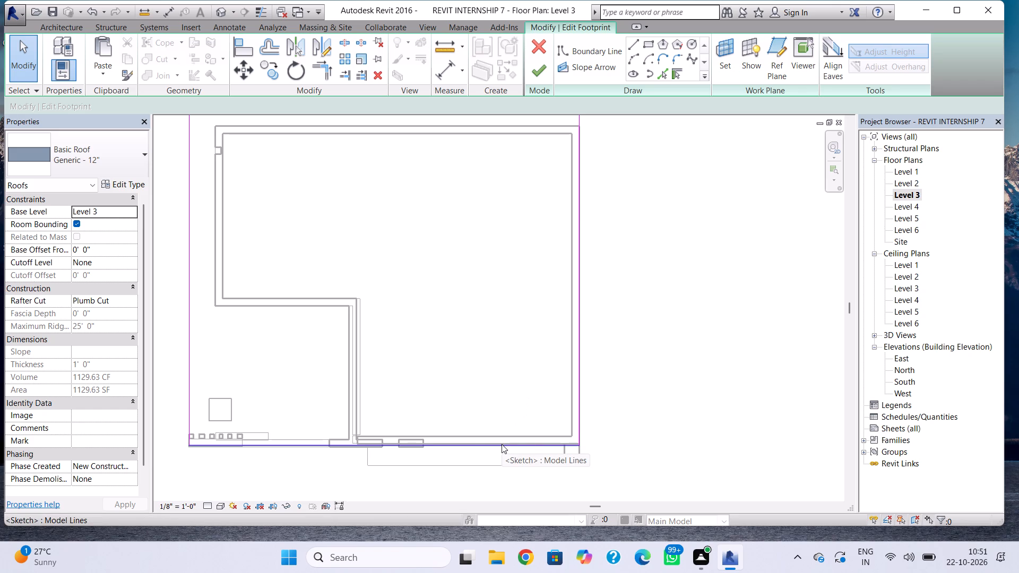
Shorten the footprint's front boundary line to 21'-0", ending it at the edge of the small rectangular wall piece.
scroll(473, 447, up, 3)
middle_drag(473, 447, 472, 447)
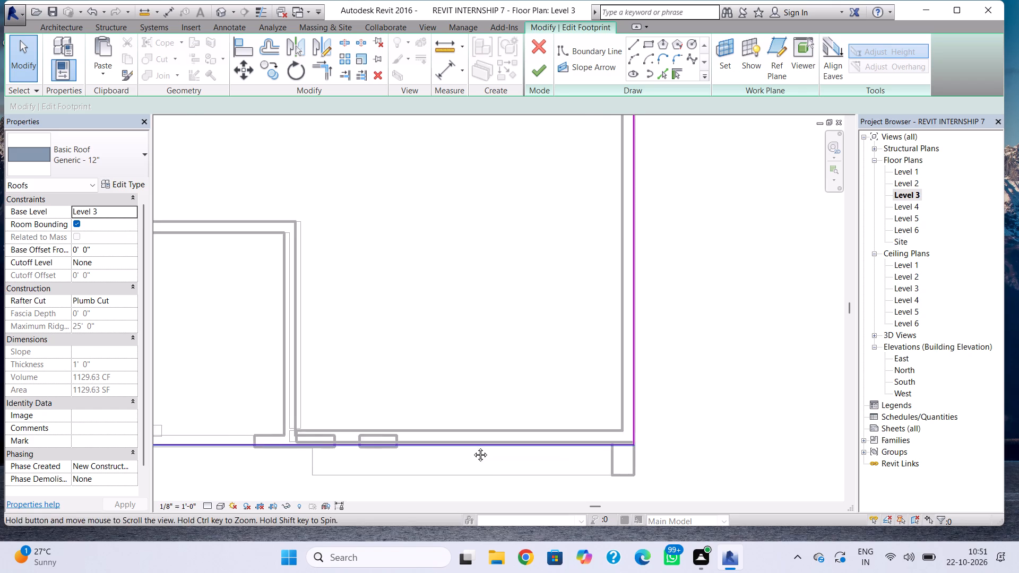
middle_drag(472, 447, 445, 396)
click(489, 396)
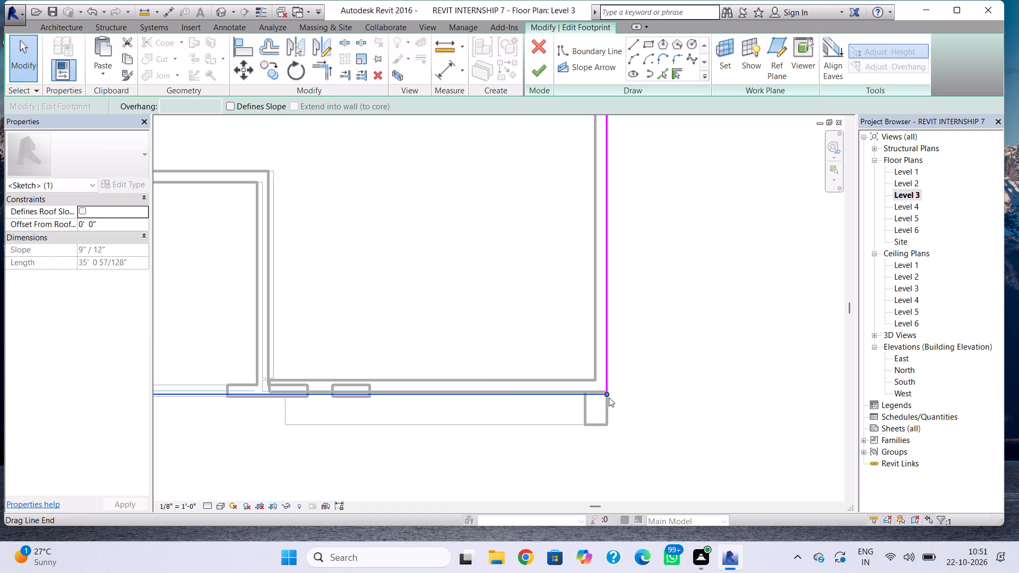
drag(605, 390, 453, 396)
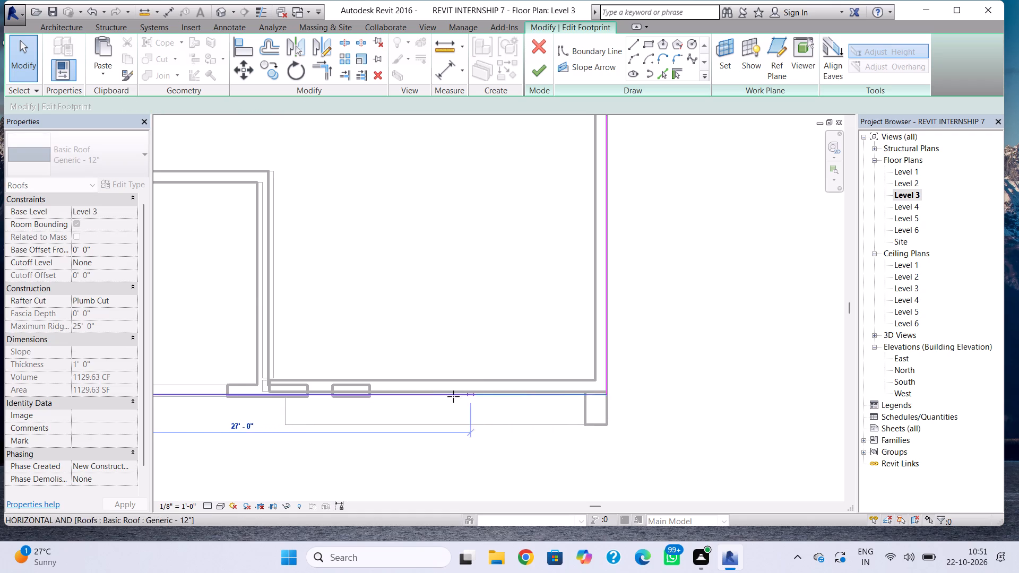
drag(453, 396, 368, 393)
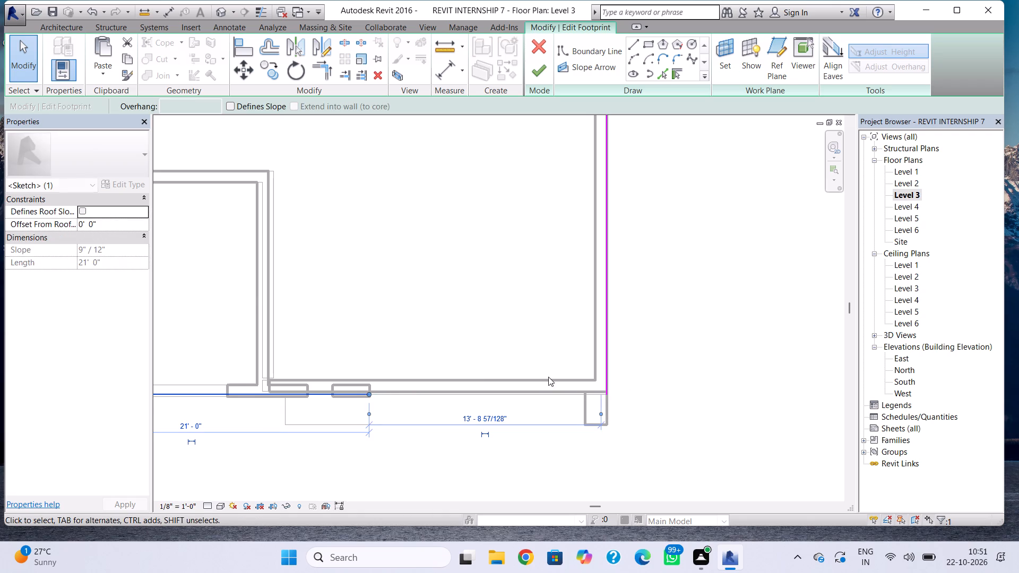
Draw boundary lines from the shortened end back to the front wall's inner face and along it to the side boundary.
click(637, 42)
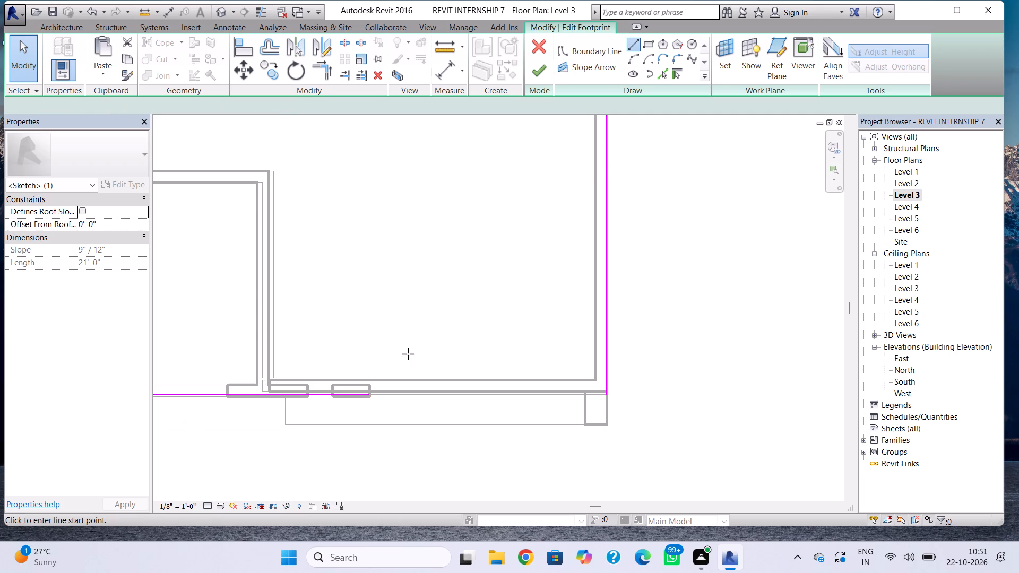
scroll(388, 372, up, 3)
click(367, 404)
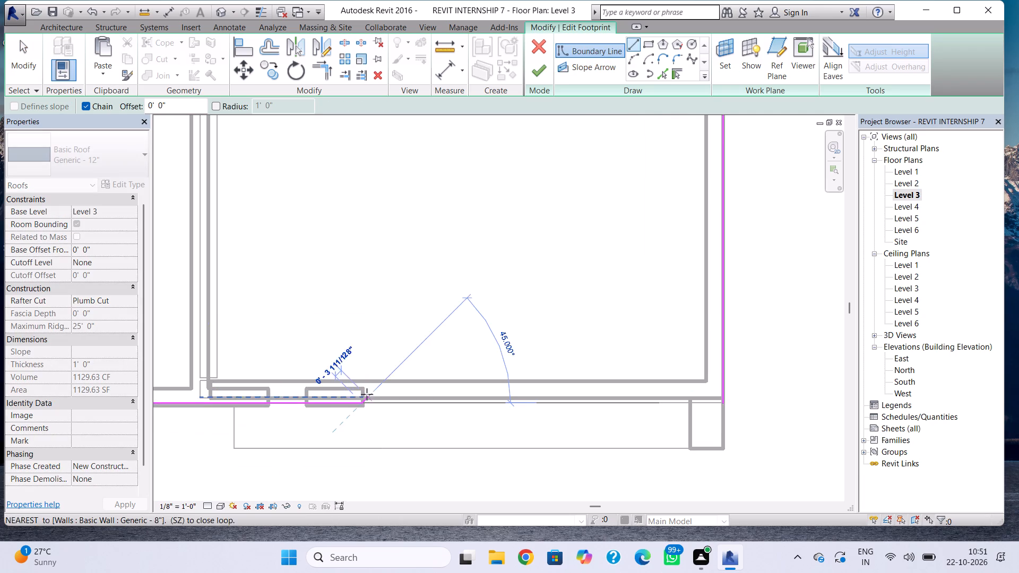
click(365, 379)
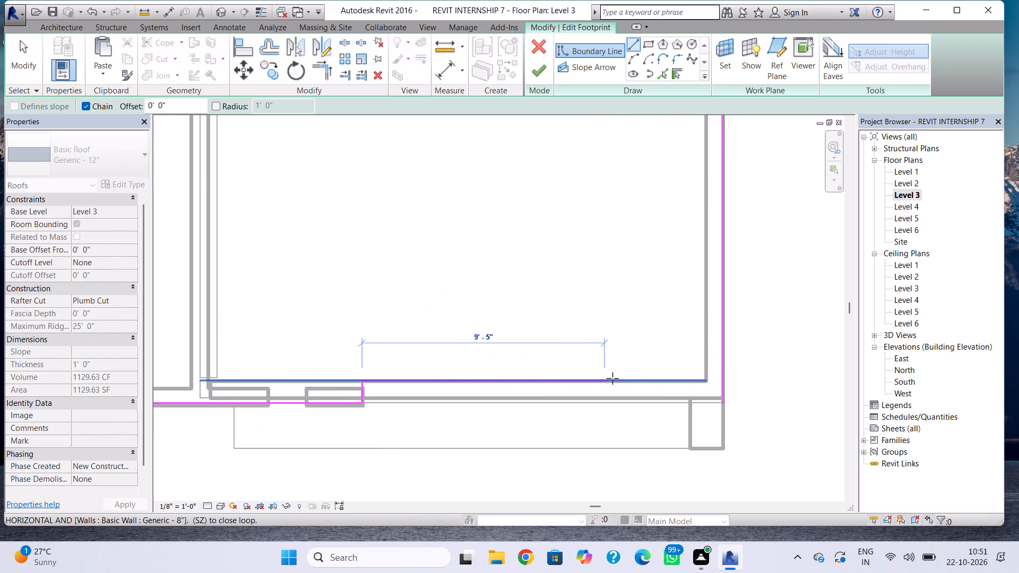
click(721, 384)
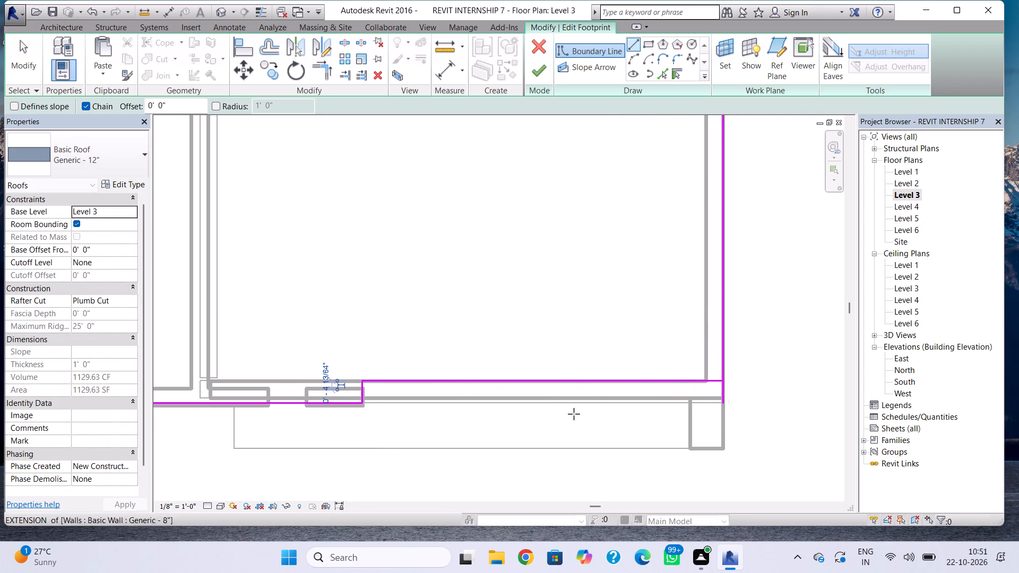
Shorten the side boundary line to meet the new set-back line and finish the roof footprint.
key(Escape)
key(Escape)
click(720, 402)
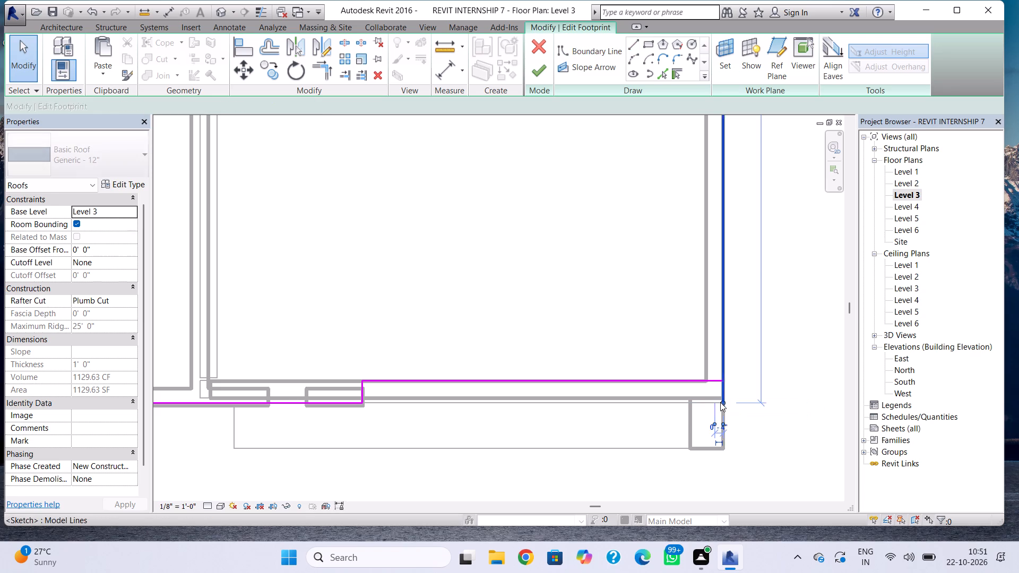
drag(724, 402, 724, 383)
key(Escape)
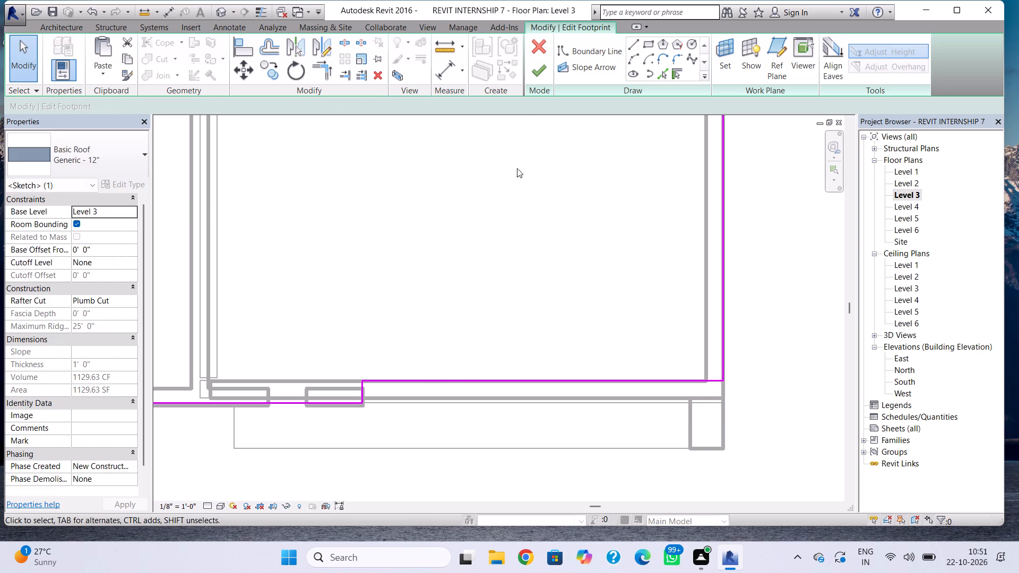
click(541, 69)
click(541, 287)
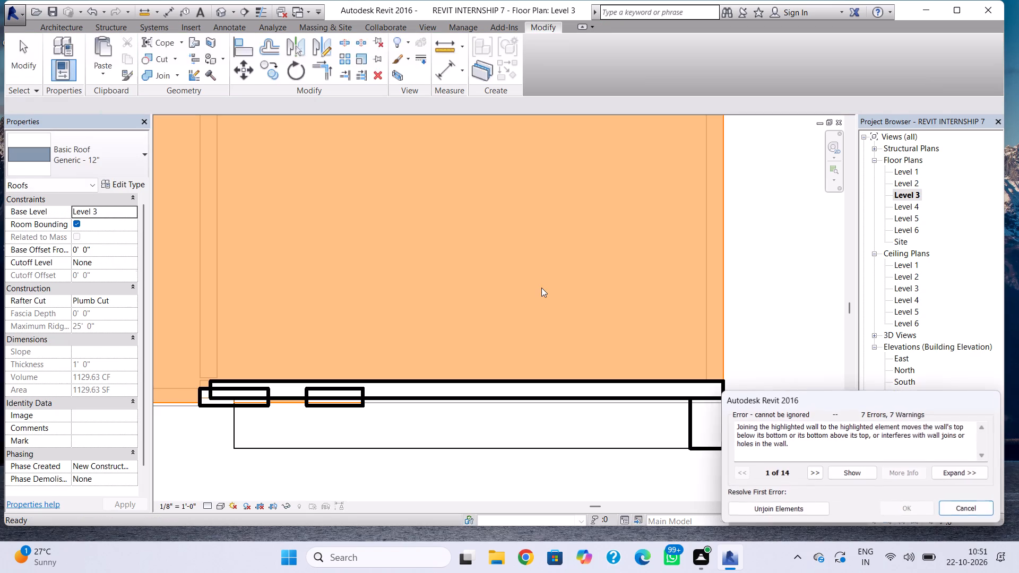
click(957, 509)
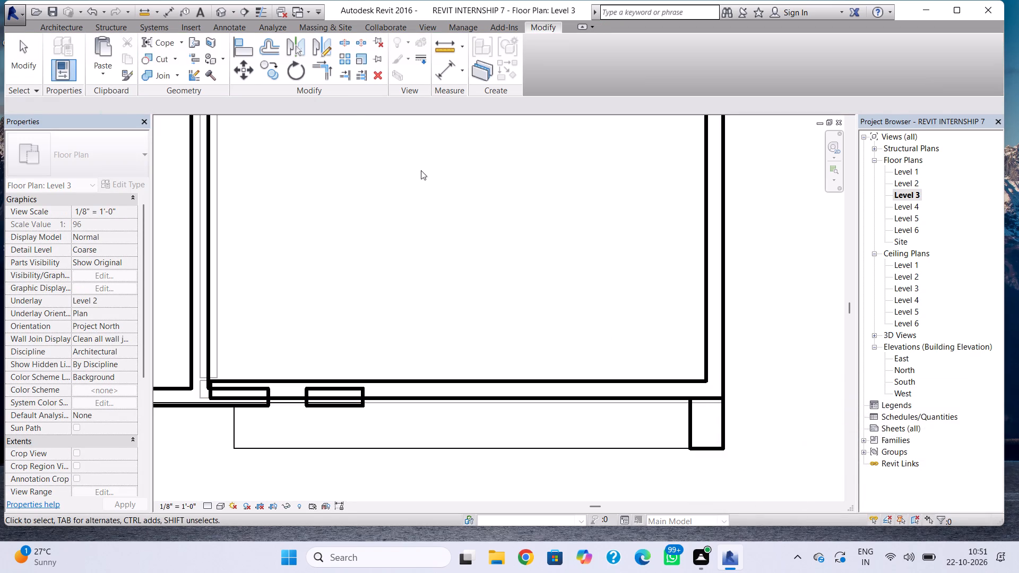
In the 3D view, delete the Level 3 front wall inside the projecting frame, below the upper band.
click(217, 11)
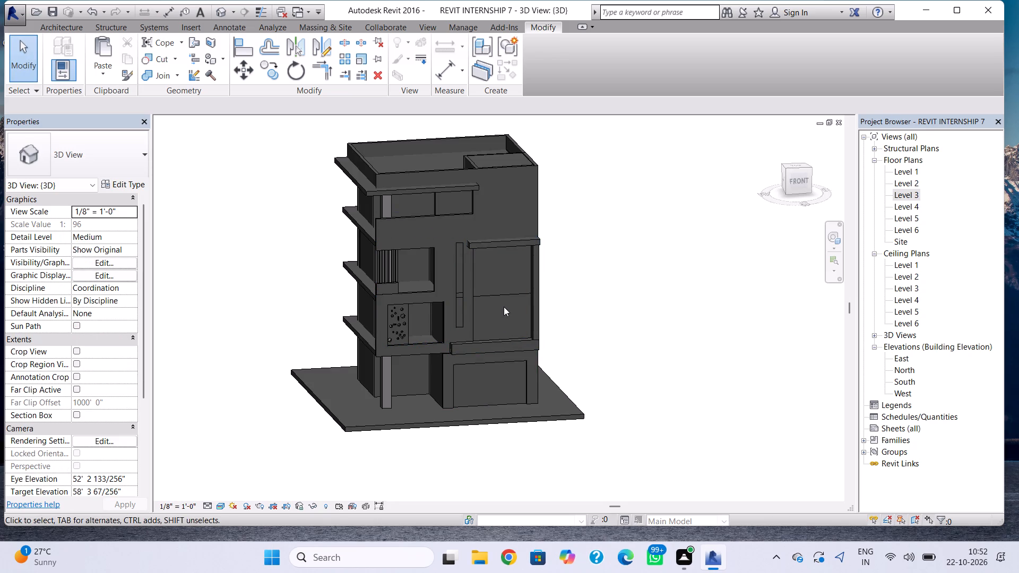
scroll(504, 302, up, 2)
click(503, 289)
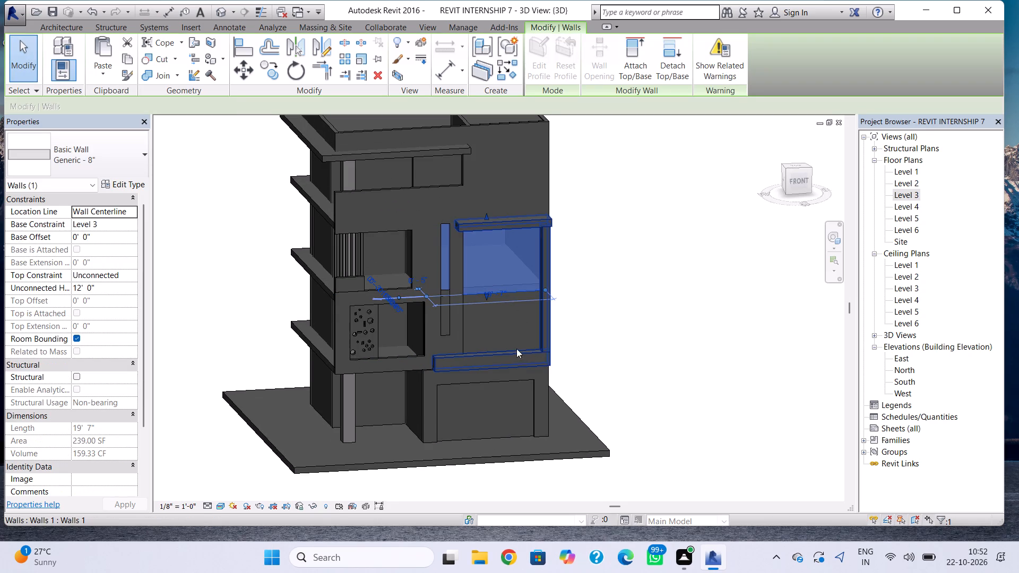
click(499, 341)
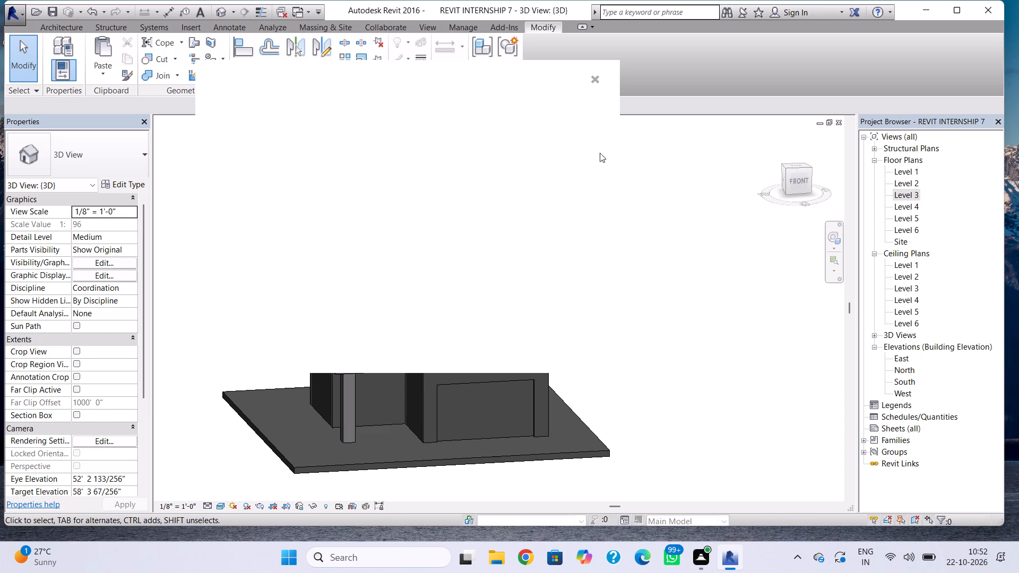
click(598, 81)
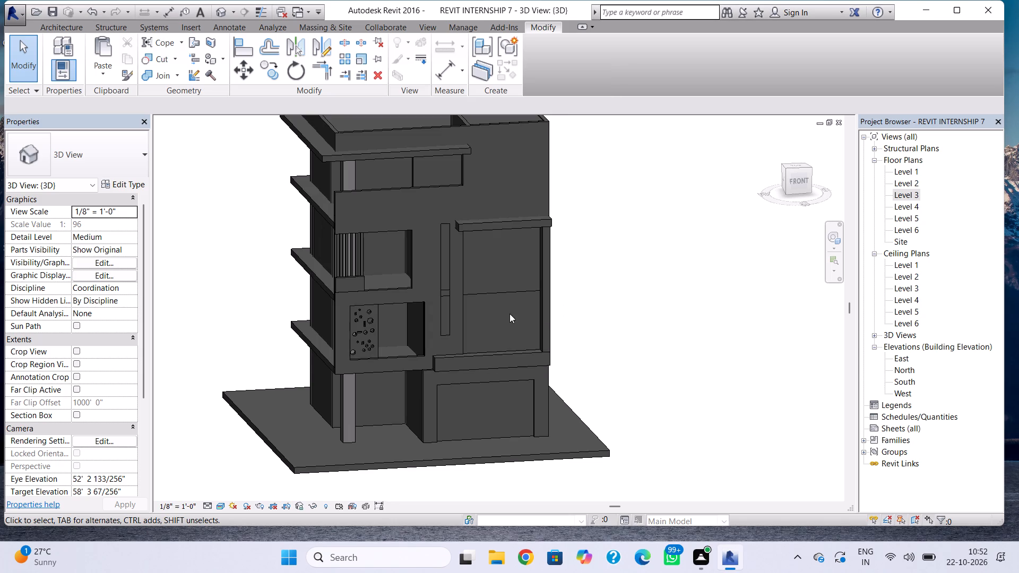
click(511, 292)
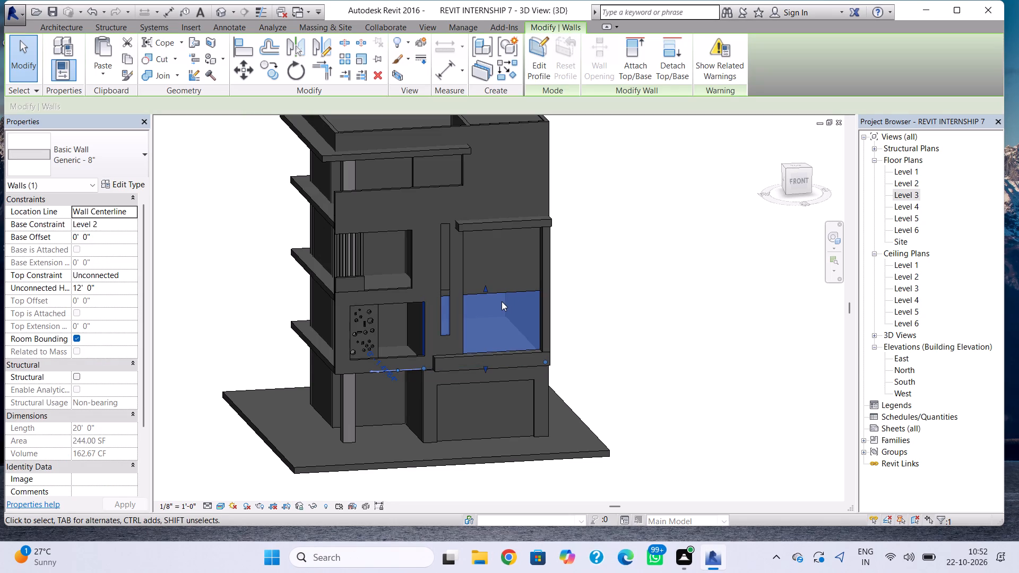
click(499, 275)
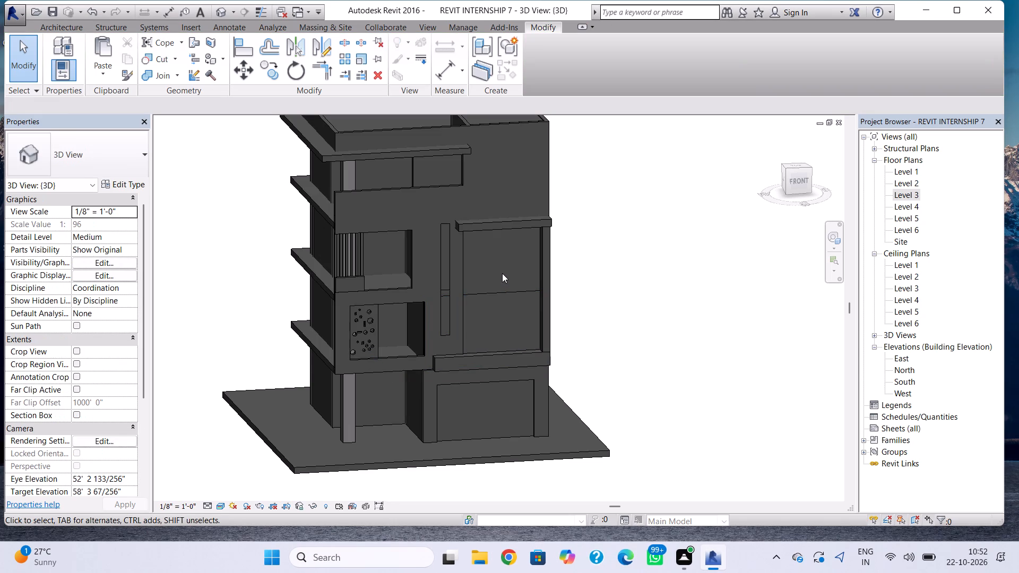
click(511, 286)
click(512, 287)
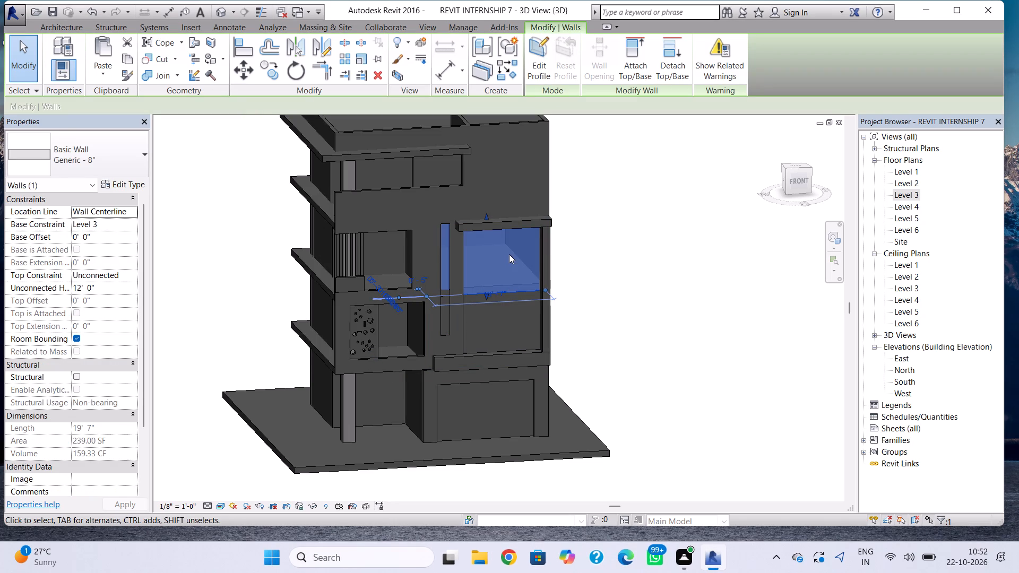
key(Delete)
Stretch the top of the Level 2 front wall up to the upper band, for a 24'-0" unconnected height.
click(502, 295)
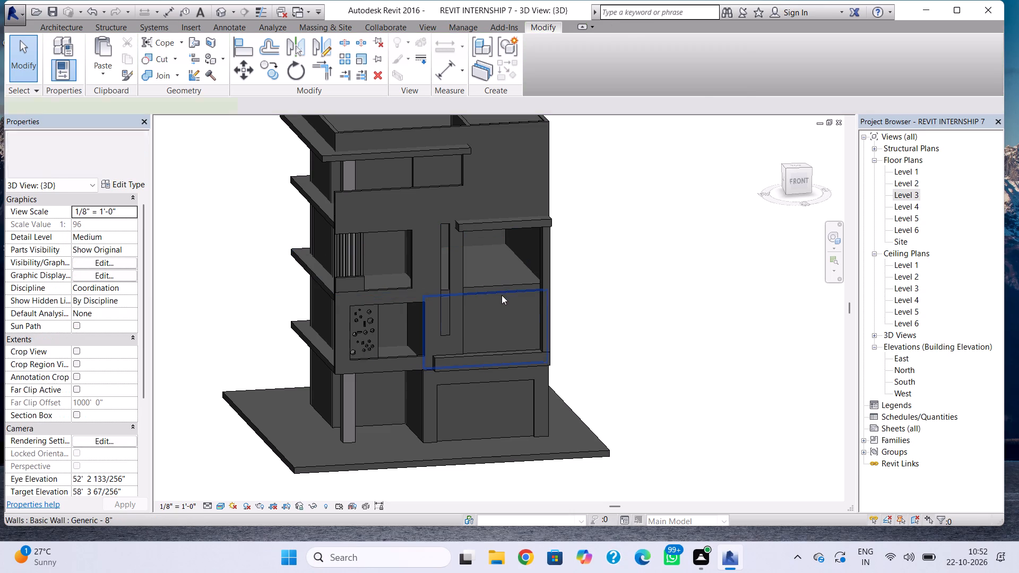
drag(485, 291, 484, 260)
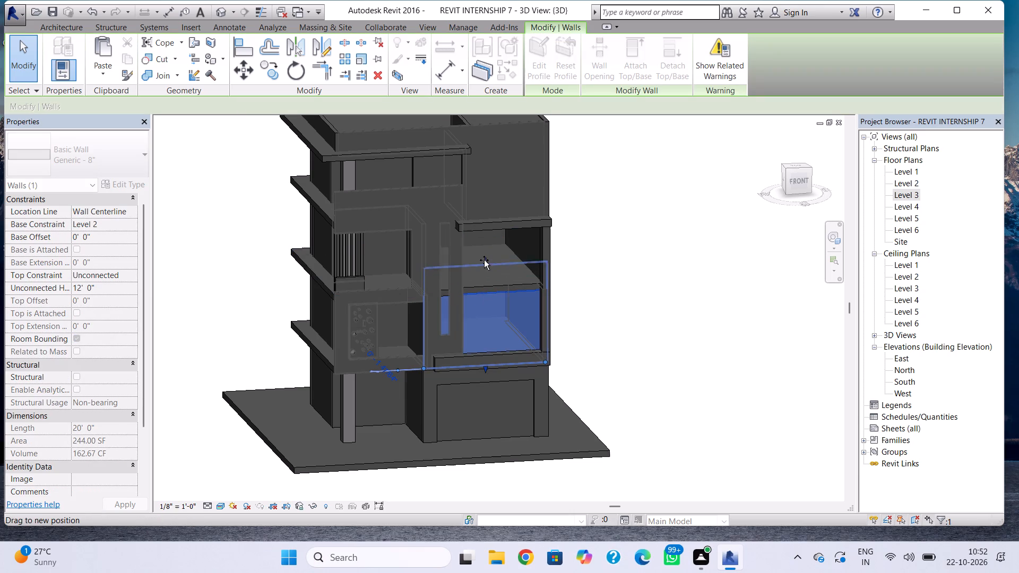
drag(484, 260, 485, 224)
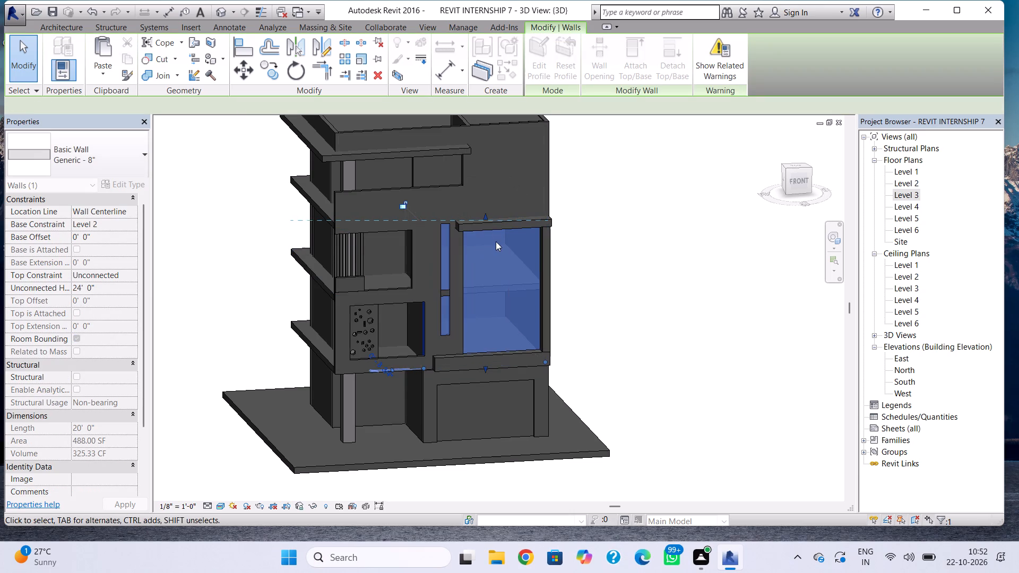
key(Escape)
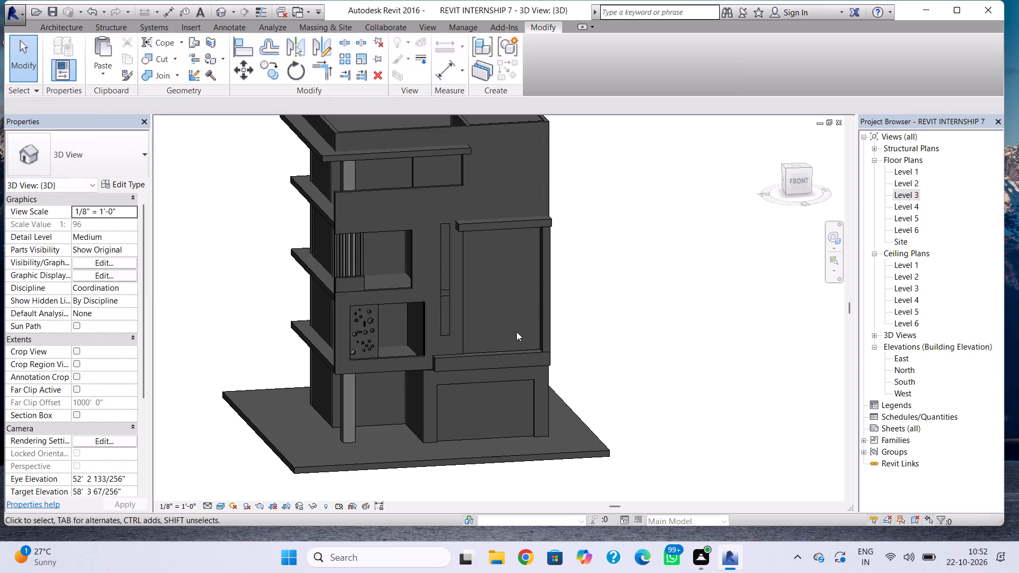
click(445, 293)
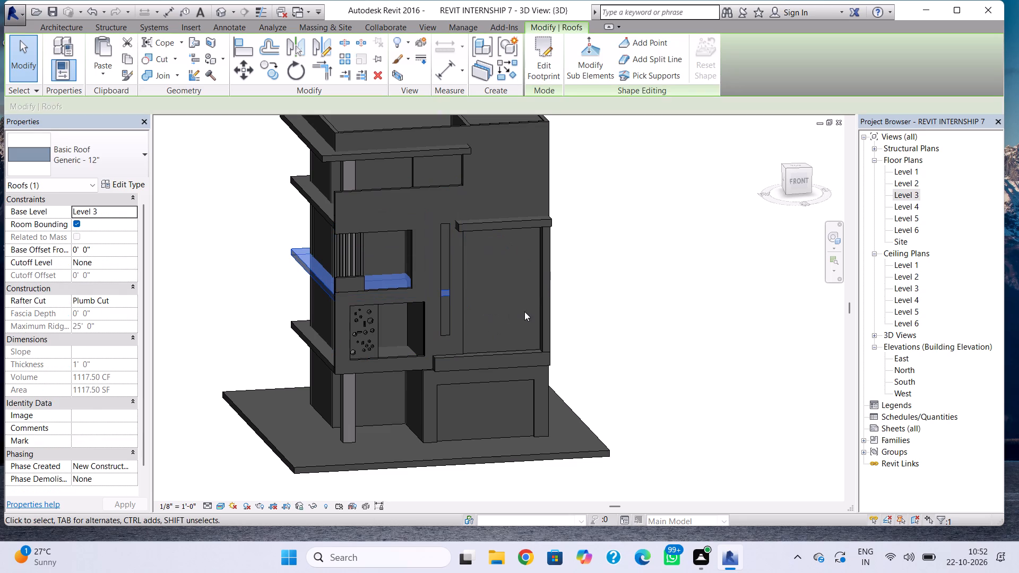
key(Escape)
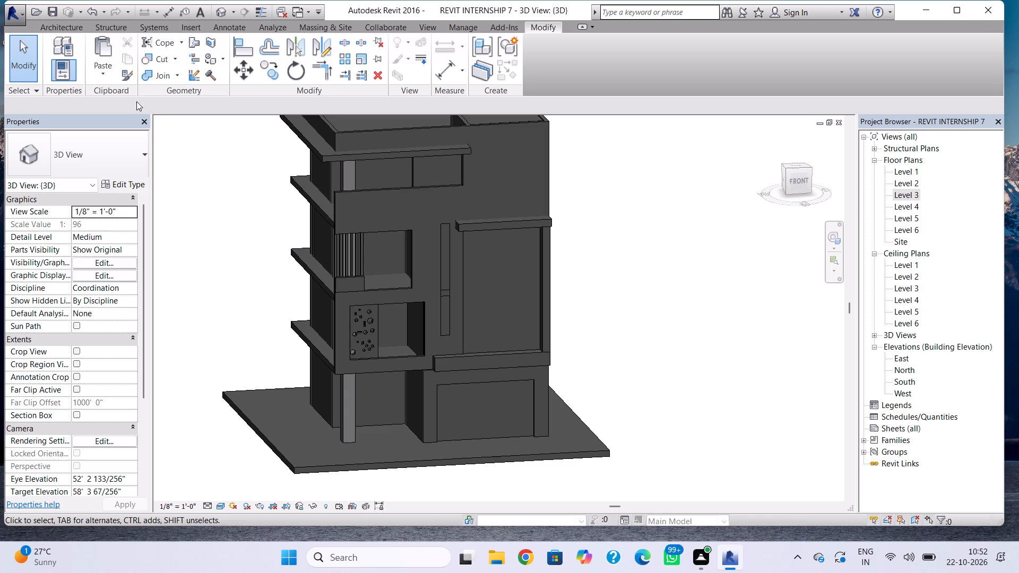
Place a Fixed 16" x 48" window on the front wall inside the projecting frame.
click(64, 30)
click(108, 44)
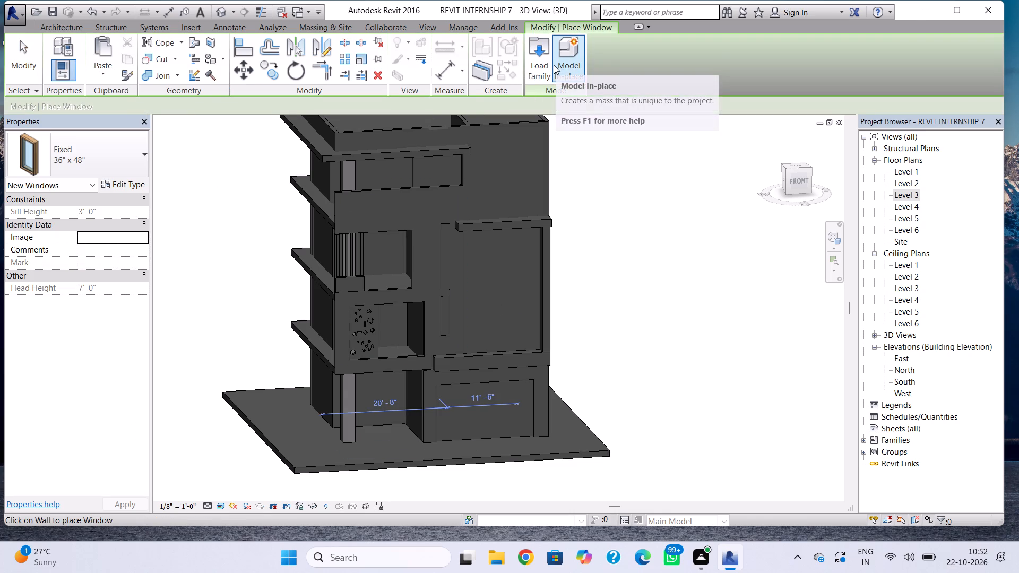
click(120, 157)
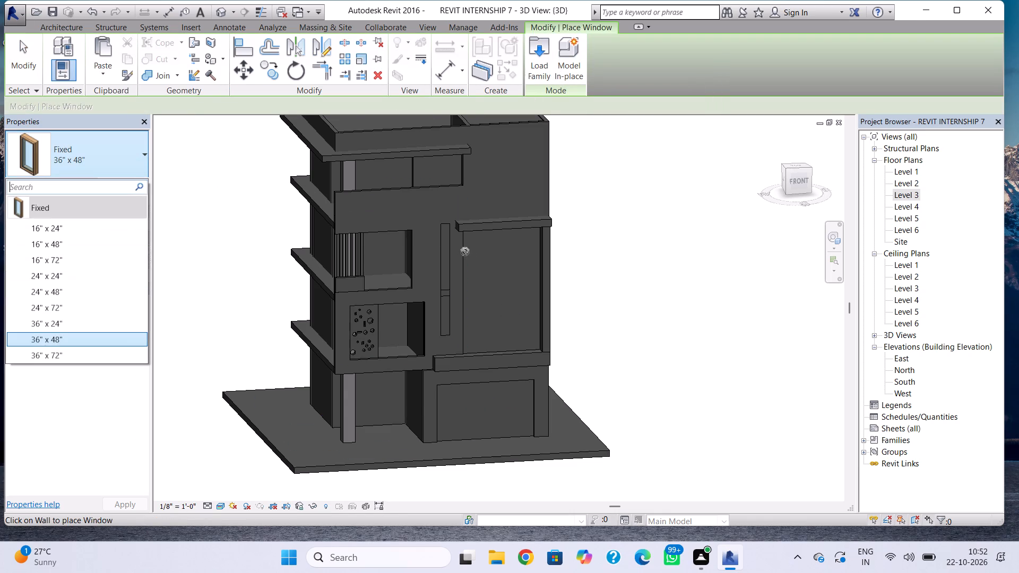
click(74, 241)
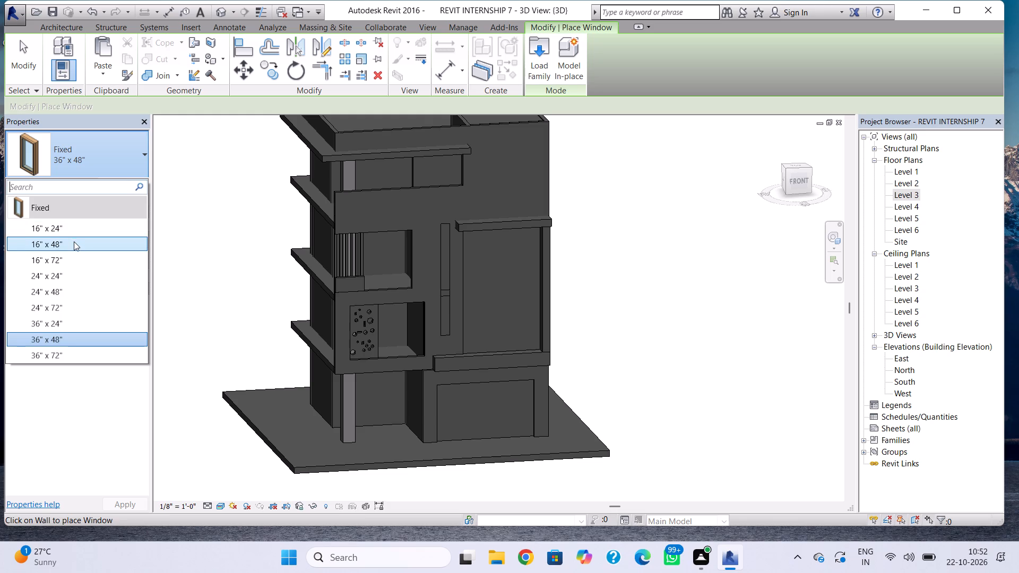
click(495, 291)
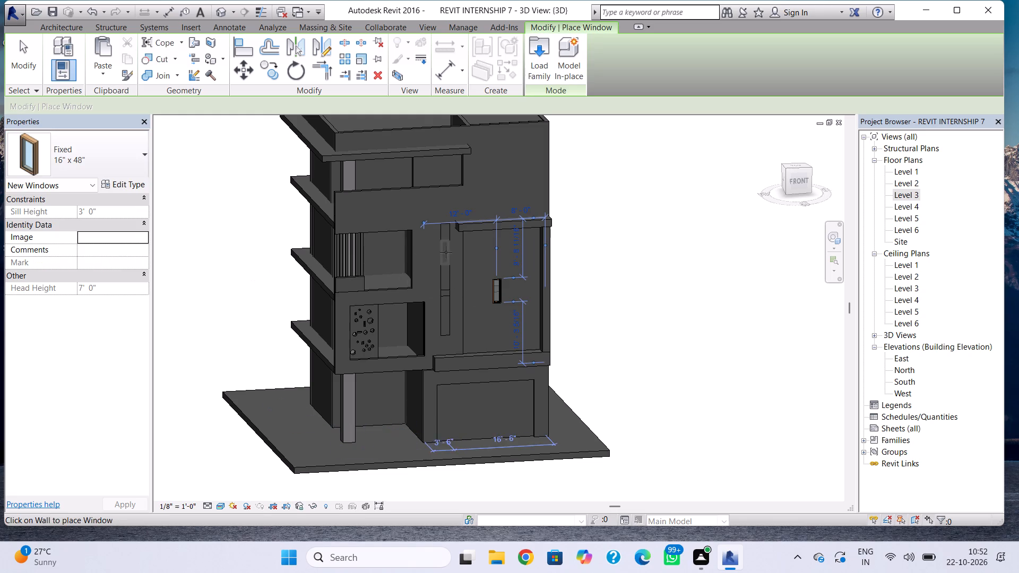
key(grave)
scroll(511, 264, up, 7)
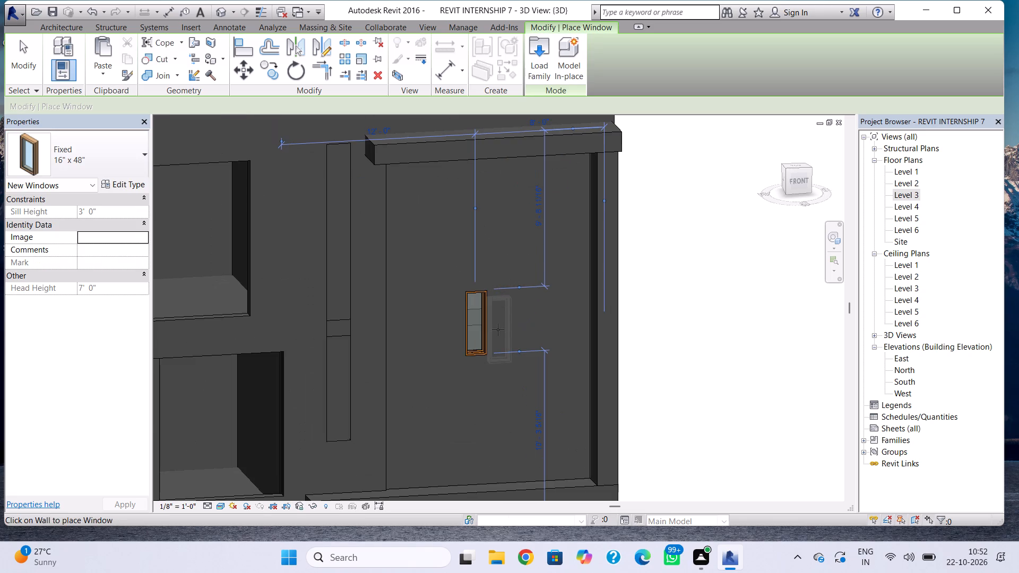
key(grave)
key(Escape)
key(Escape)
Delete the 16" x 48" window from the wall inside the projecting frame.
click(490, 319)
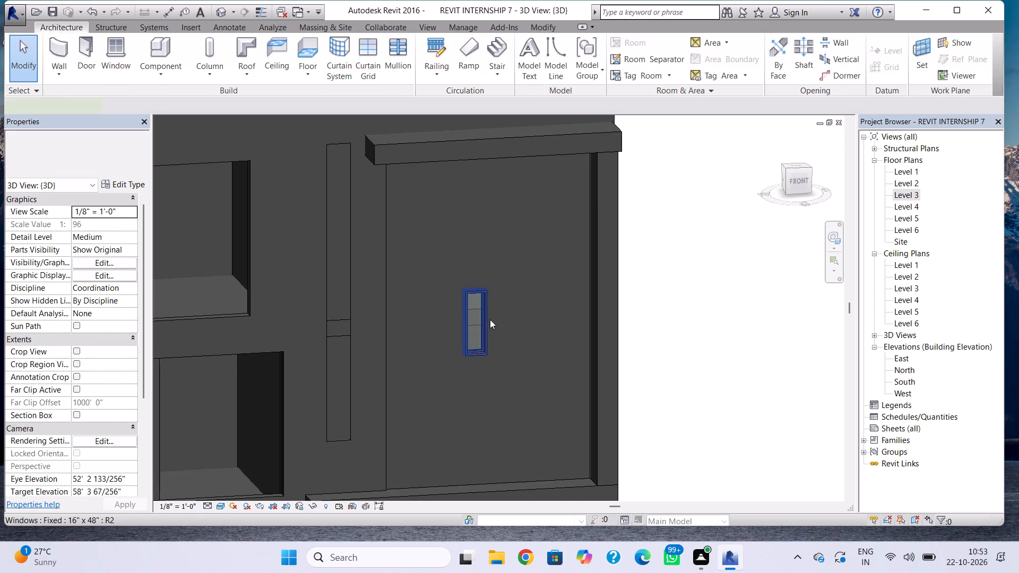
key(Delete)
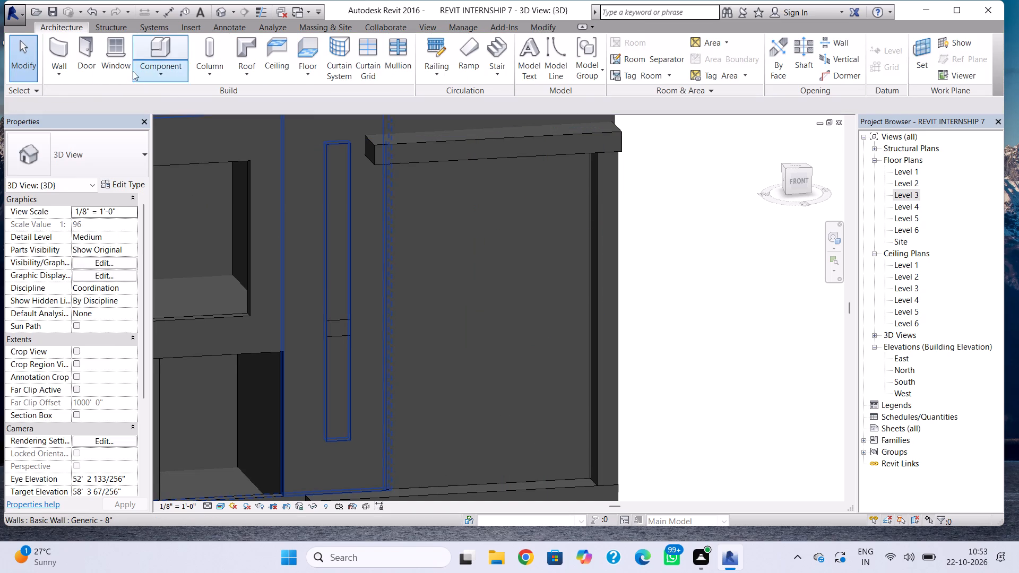
Place a Fixed 36" x 48" window near the middle of the front wall inside the projecting frame.
click(128, 67)
click(89, 153)
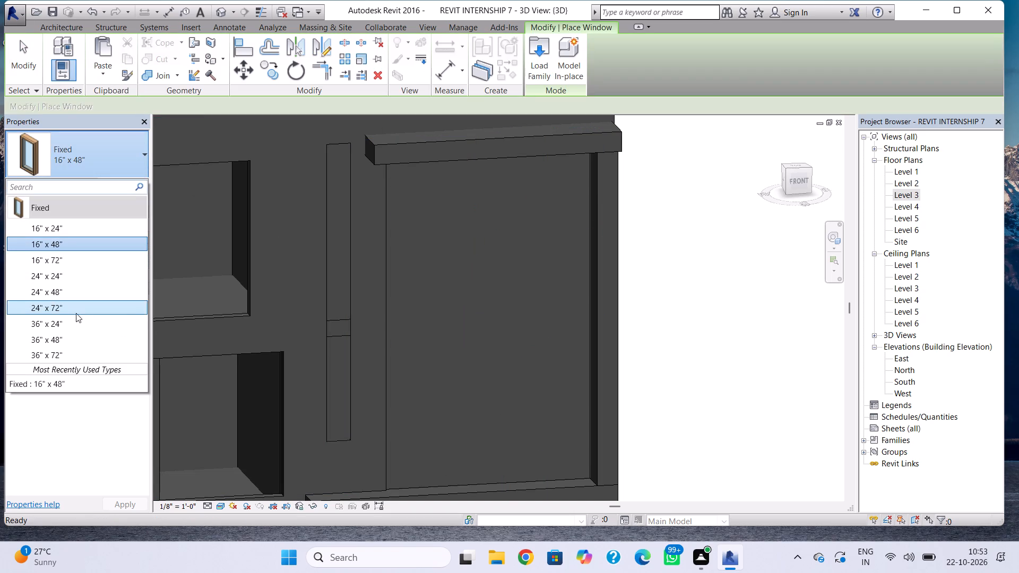
click(75, 341)
click(501, 322)
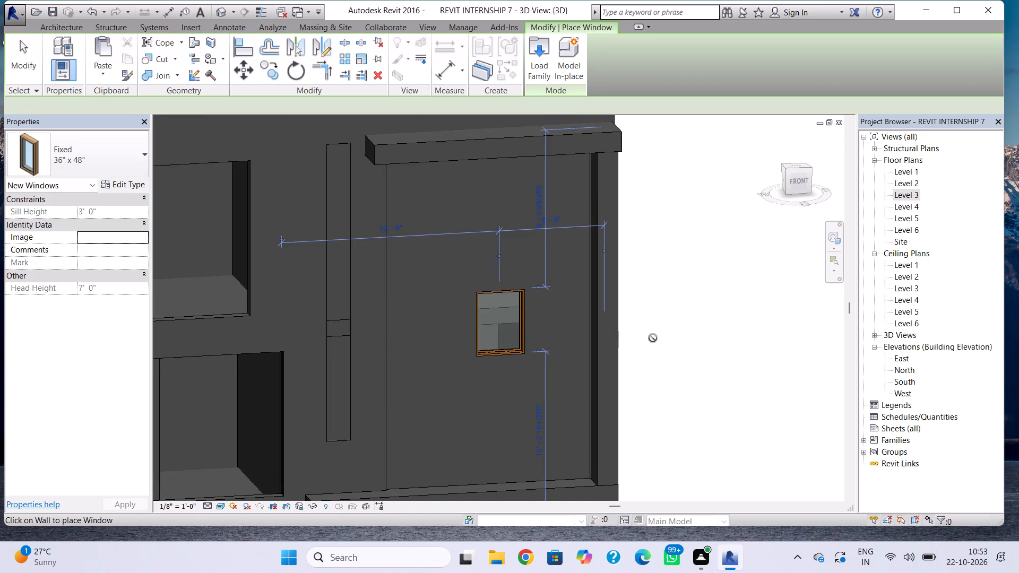
key(Escape)
key(Escape)
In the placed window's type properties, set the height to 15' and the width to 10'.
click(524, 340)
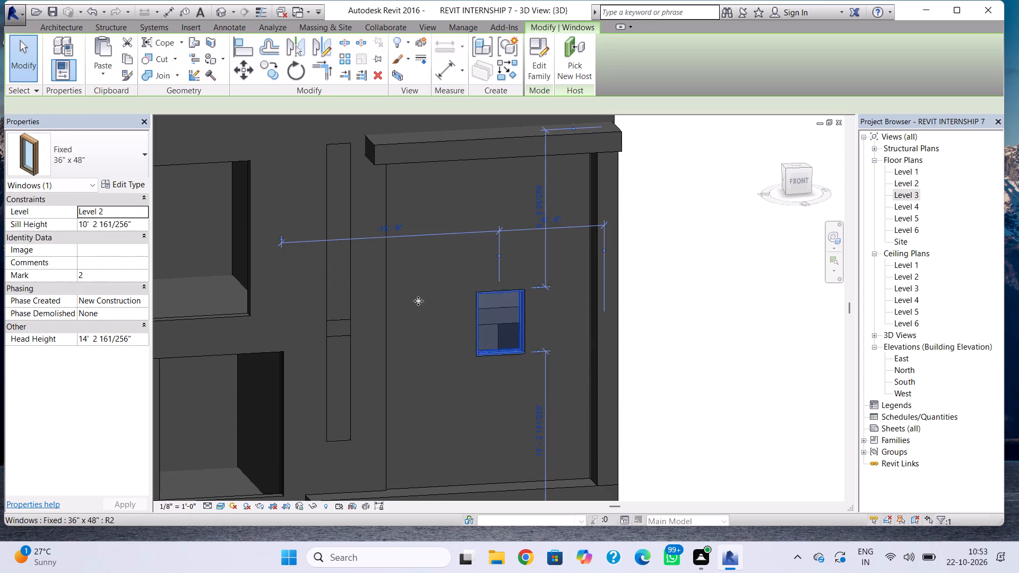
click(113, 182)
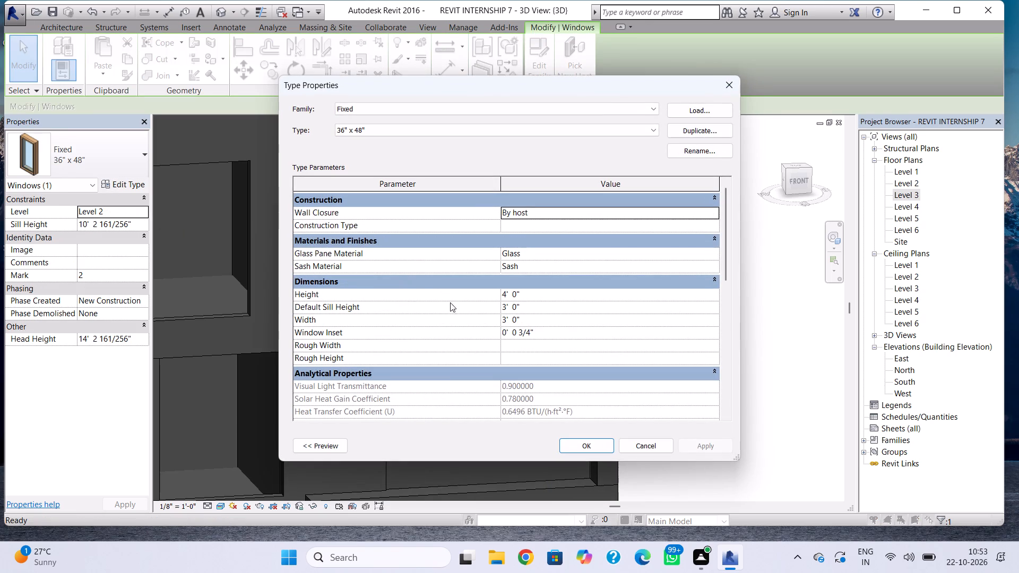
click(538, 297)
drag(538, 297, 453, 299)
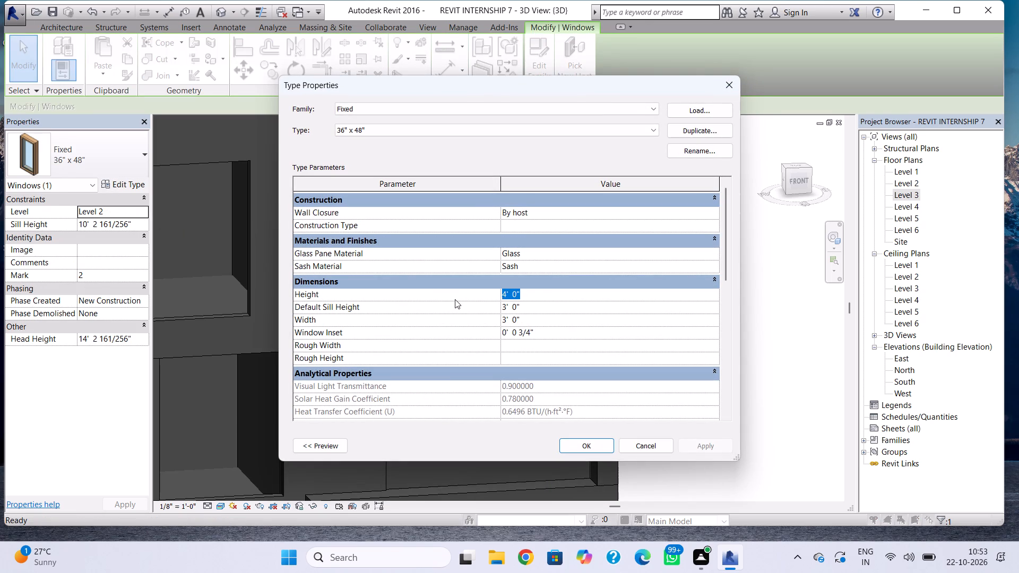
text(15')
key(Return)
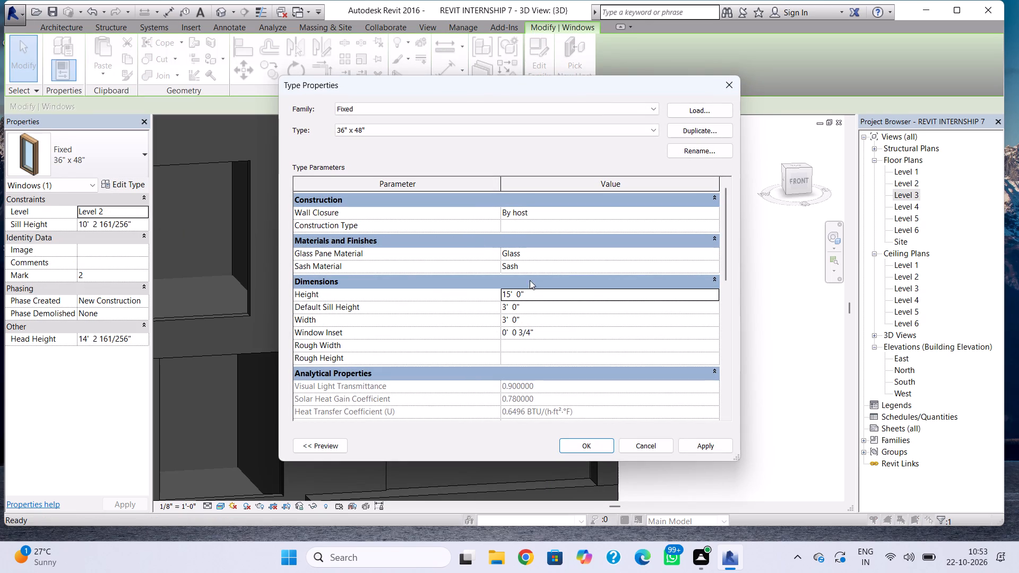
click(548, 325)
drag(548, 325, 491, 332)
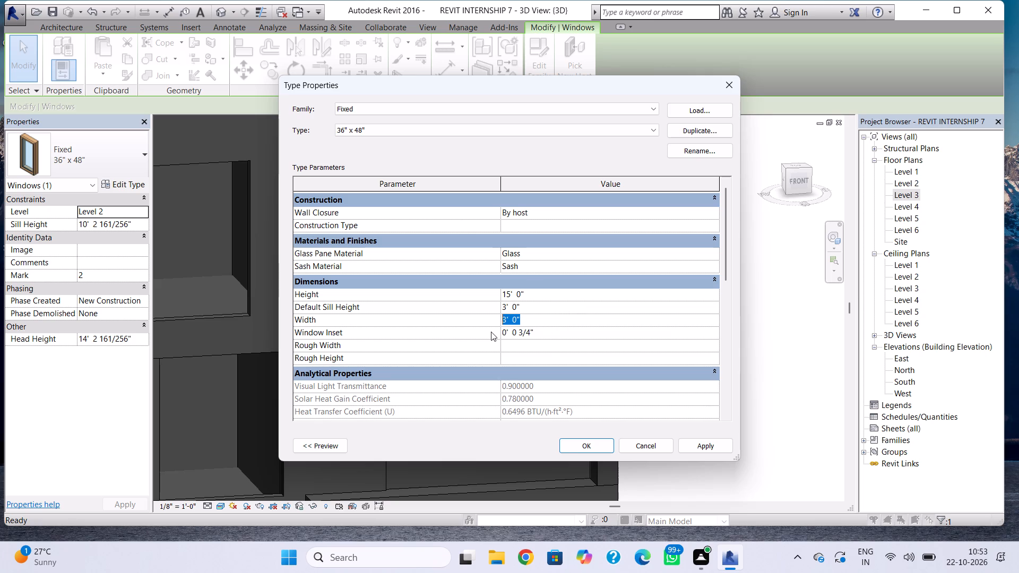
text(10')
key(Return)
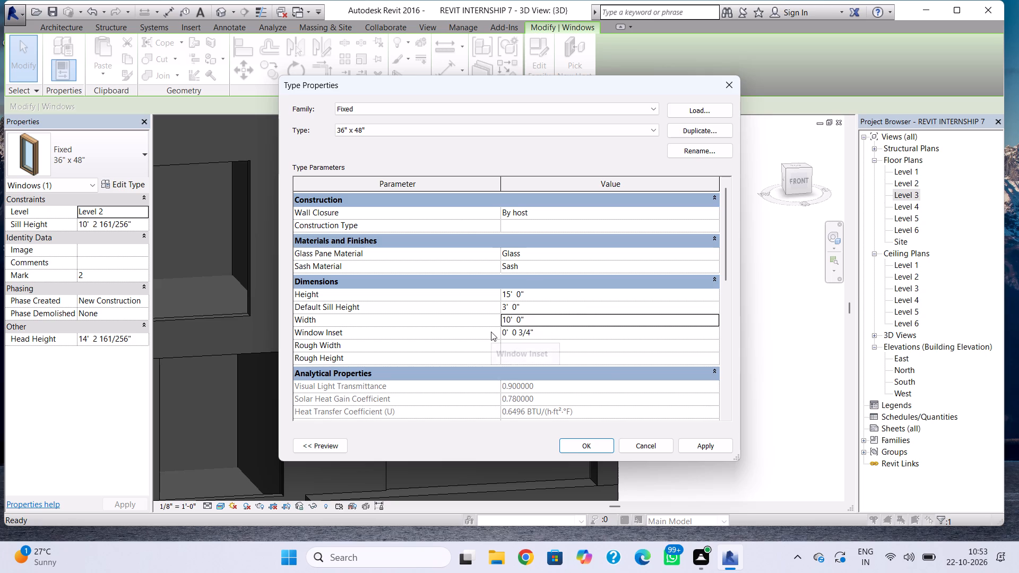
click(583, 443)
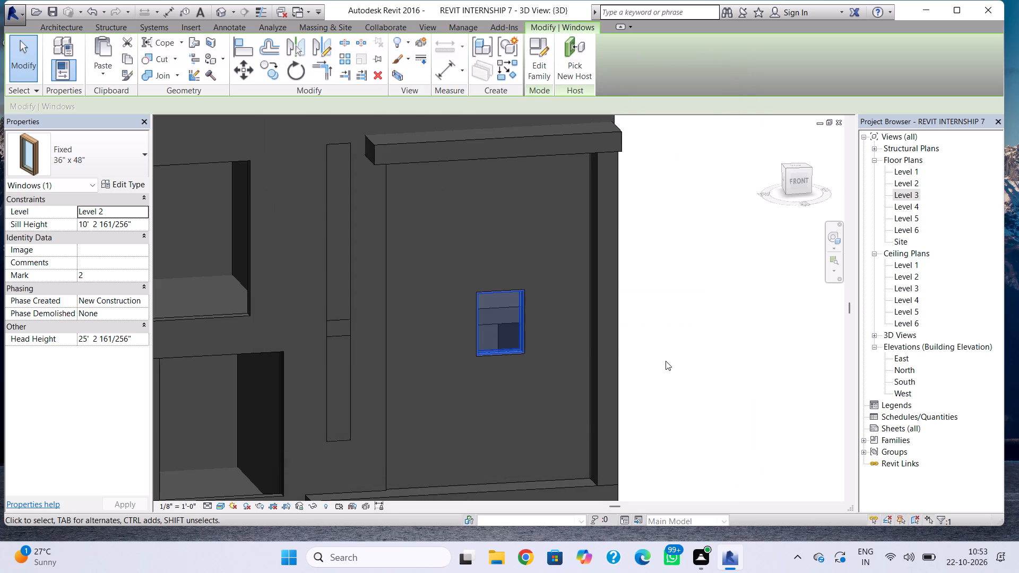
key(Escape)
Nudge the window down to a sill height of about 5'-2 5/8" and slightly toward the narrow vertical slot.
scroll(508, 362, down, 1)
middle_drag(508, 371, 490, 510)
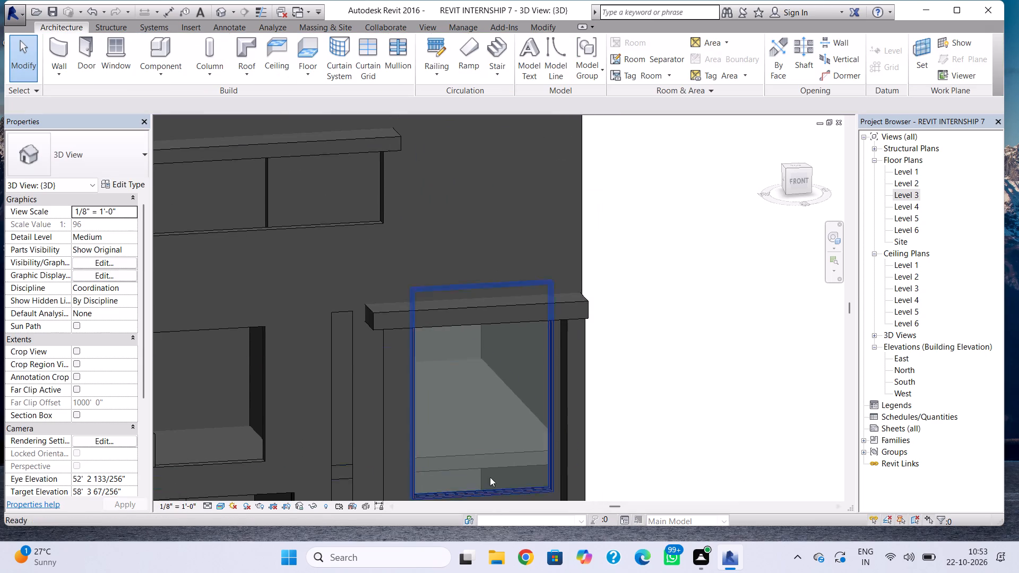
scroll(494, 436, down, 1)
middle_drag(494, 436, 478, 308)
click(457, 358)
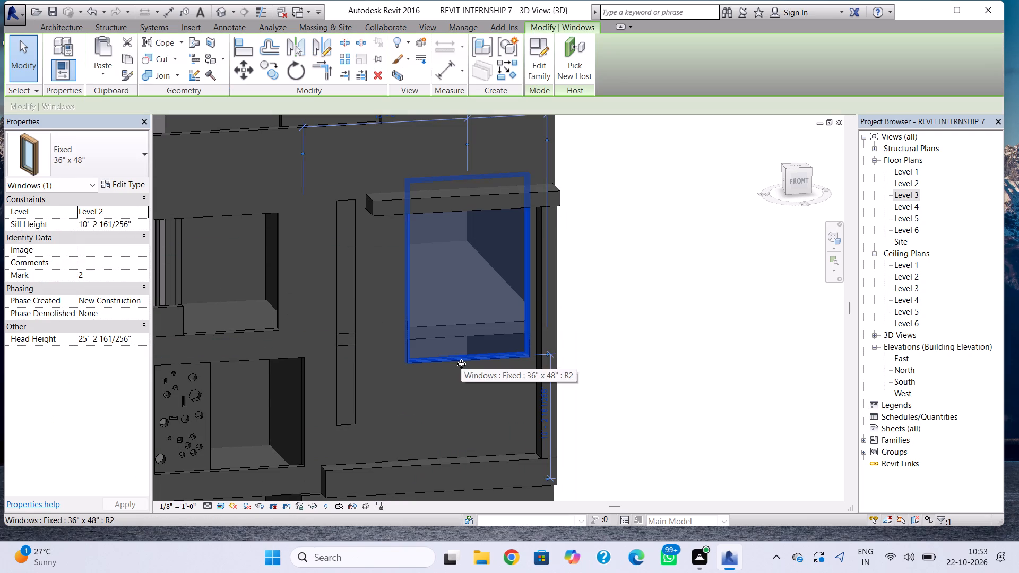
key(Down)
key(Down)
key(Down)
key(Down)
key(Down)
key(Down)
key(Down)
key(Down)
key(Down)
key(Down)
key(Down)
key(Down)
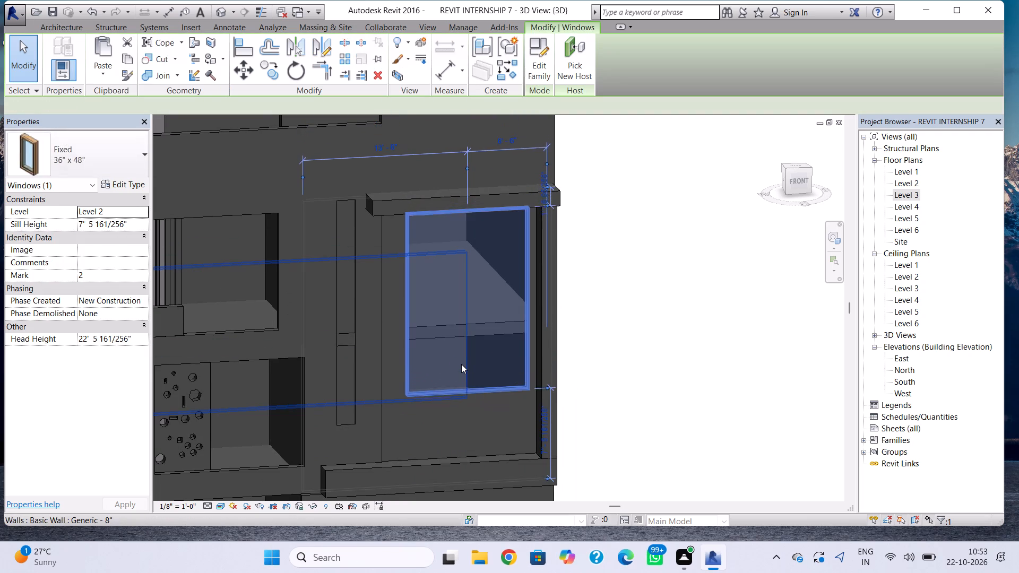
key(Down)
key(Down)
key(Down)
key(Down)
key(Down)
key(Down)
key(Down)
key(Down)
key(Left)
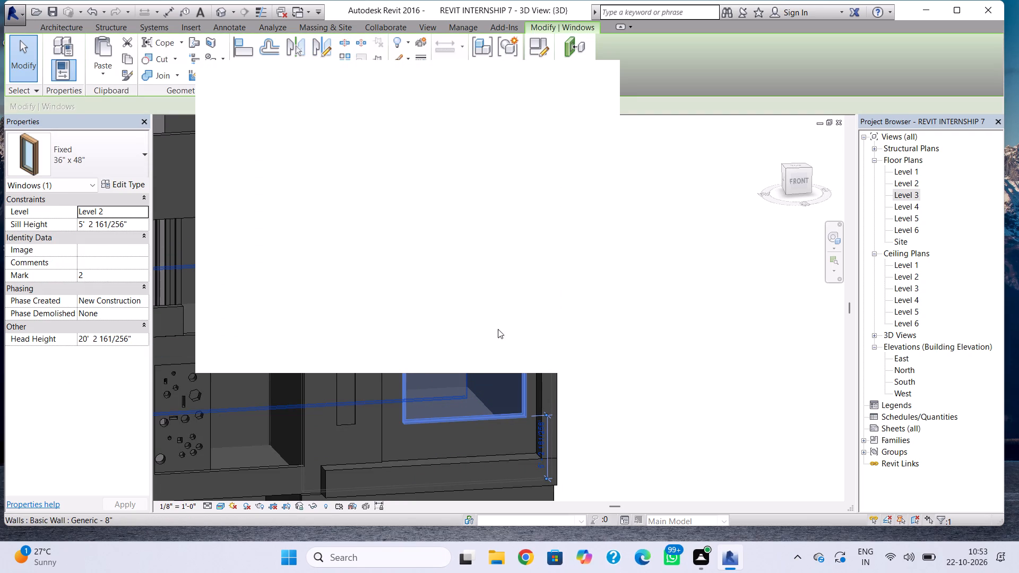
click(598, 78)
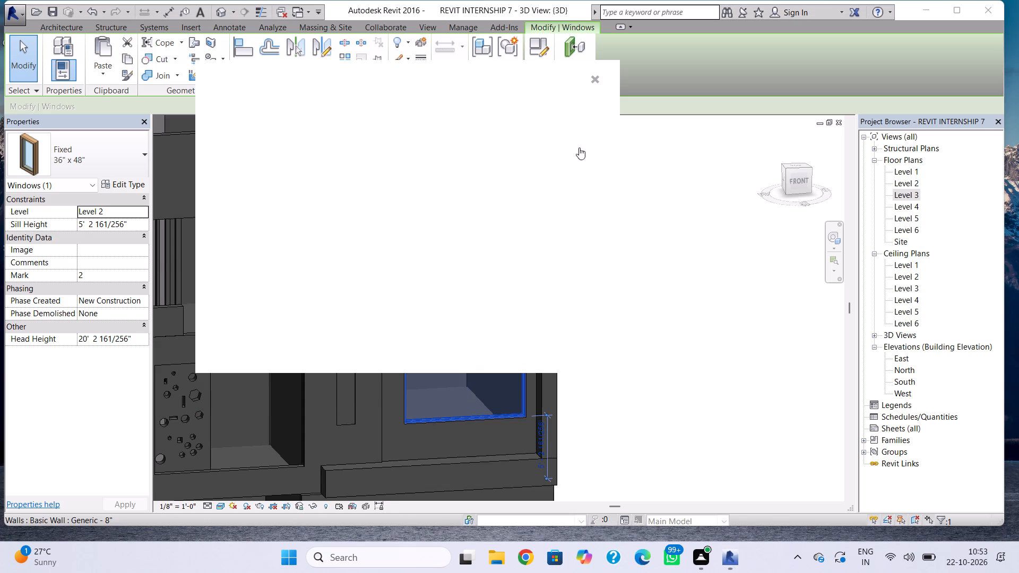
key(Escape)
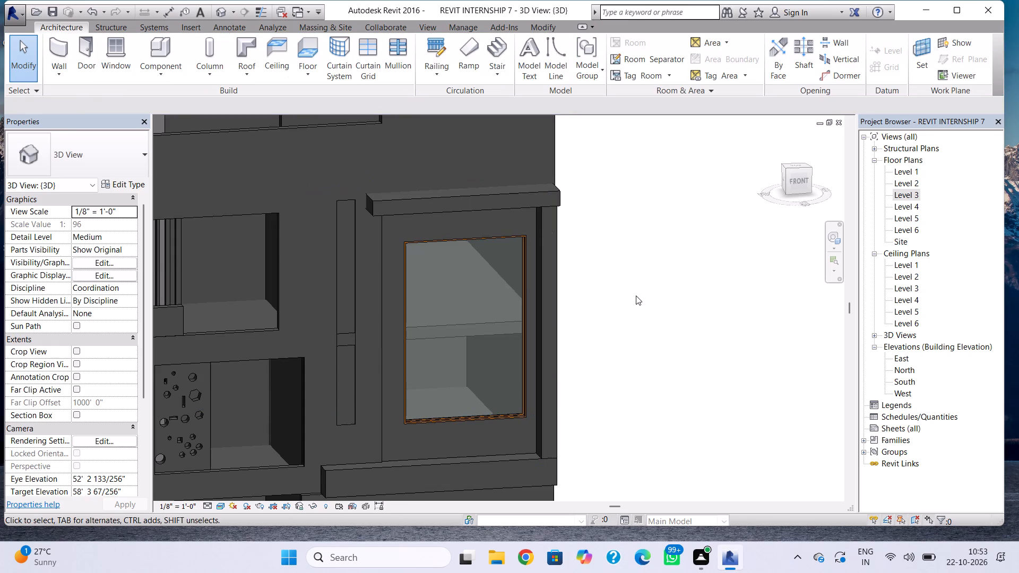
In the framed window's type properties, set the width to 12' and the height to 16'.
shift+right_drag(636, 298, 608, 255)
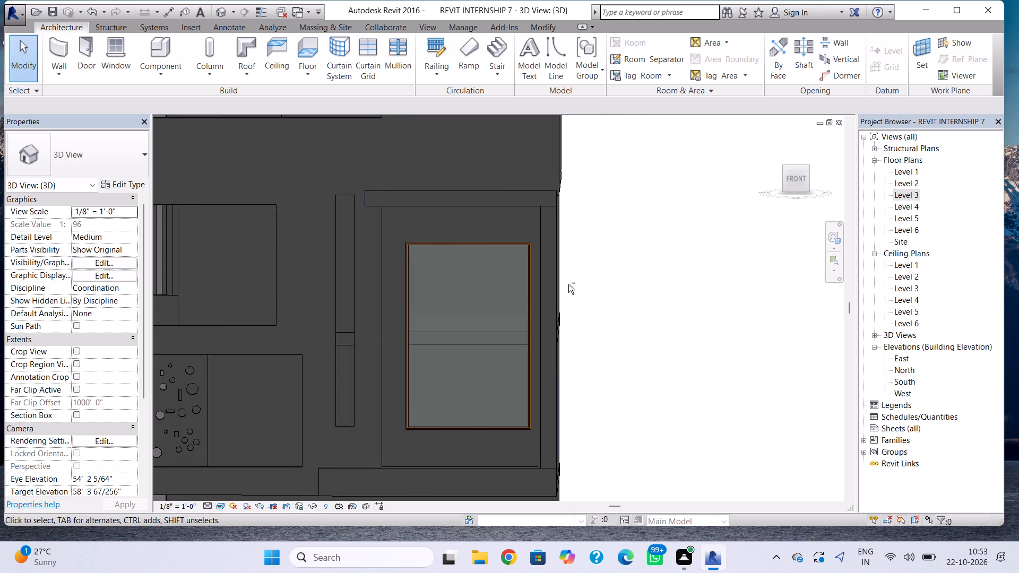
click(413, 356)
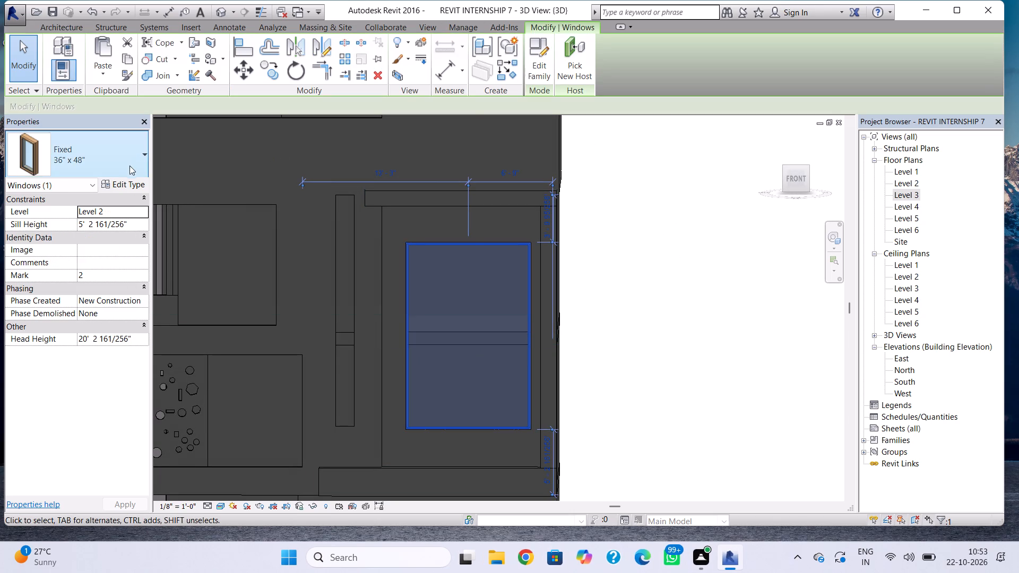
click(132, 184)
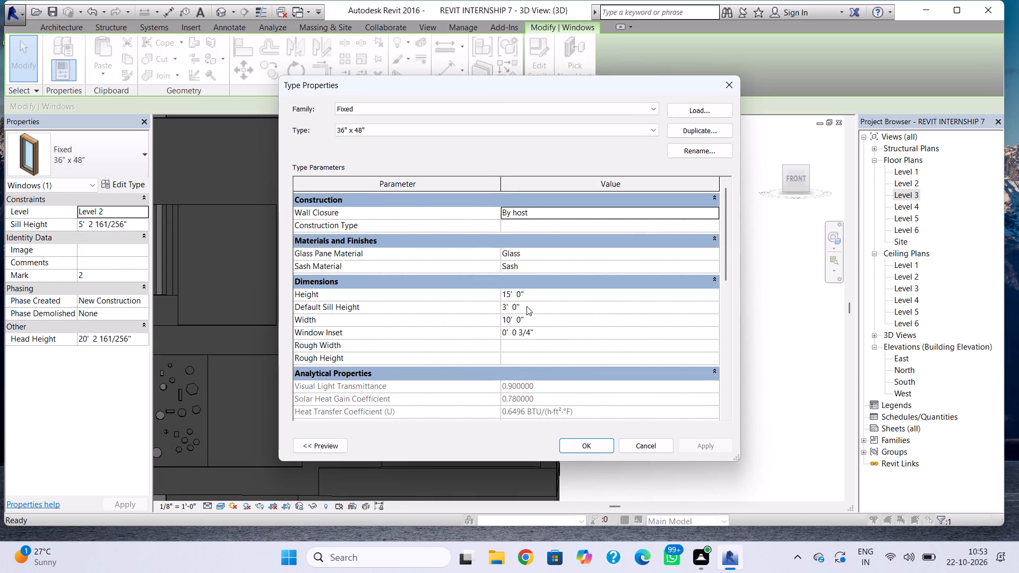
double_click(526, 306)
double_click(536, 327)
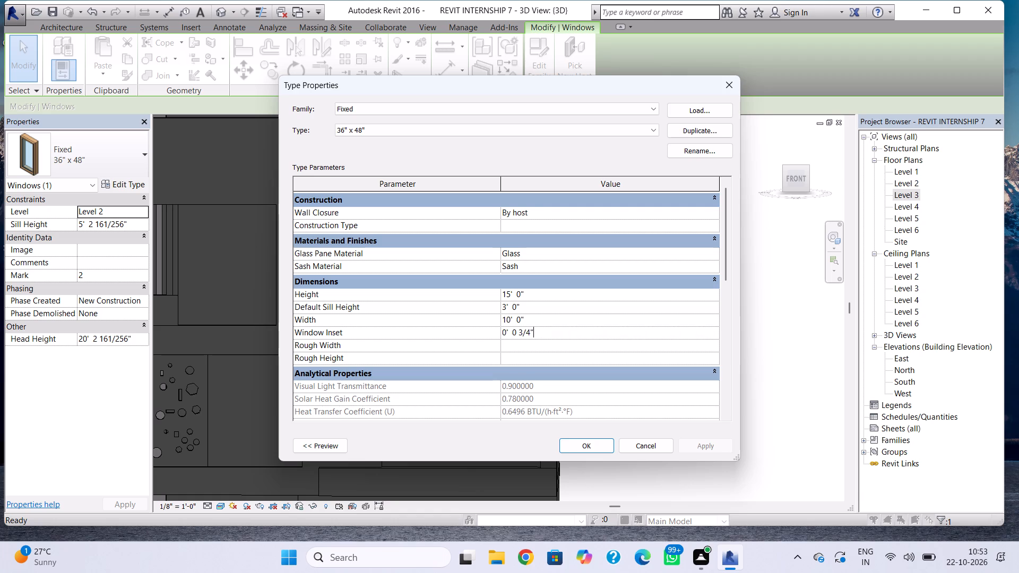
click(536, 327)
click(536, 322)
drag(536, 322, 478, 333)
text(12')
key(Return)
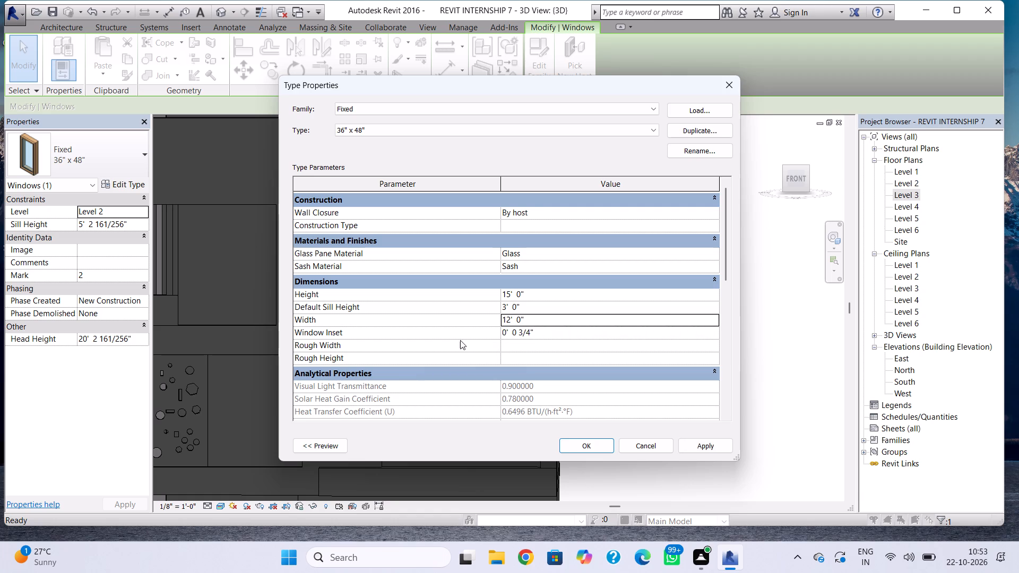
click(553, 288)
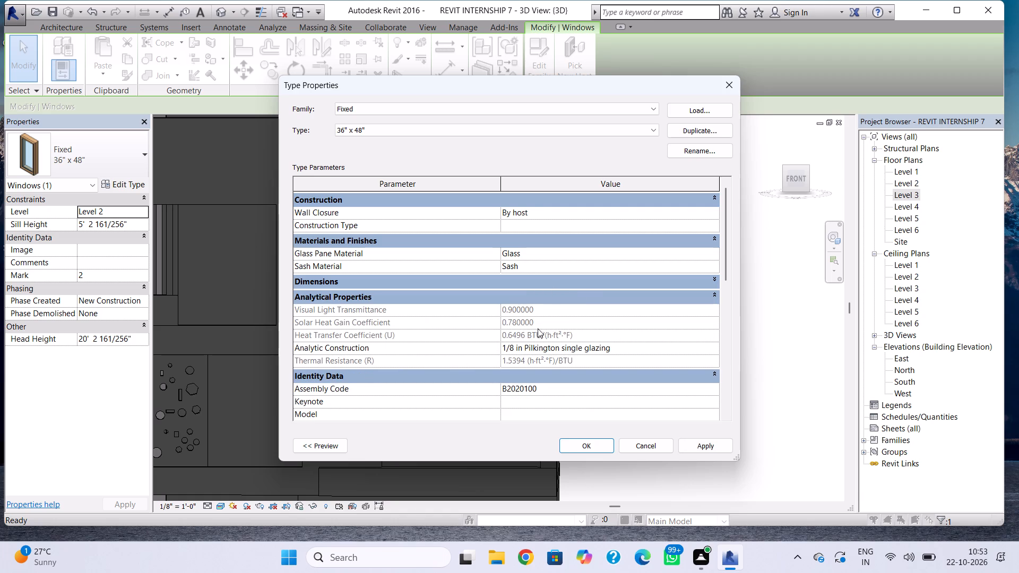
click(595, 276)
click(555, 300)
drag(555, 300, 485, 322)
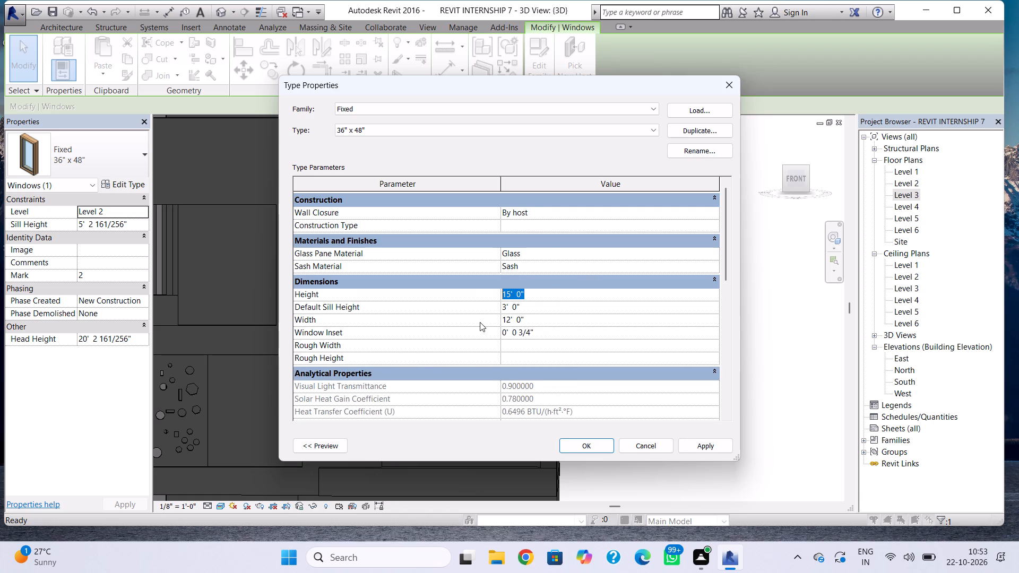
text(16')
key(Return)
click(597, 448)
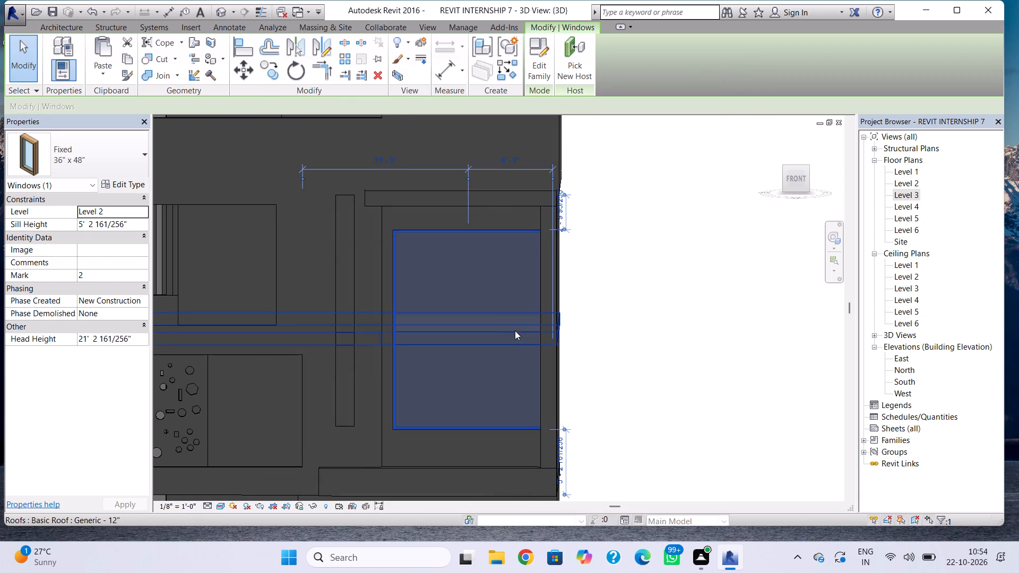
scroll(512, 333, down, 1)
key(Escape)
Nudge the large framed window slightly toward the narrow vertical slot on the front wall.
scroll(453, 359, down, 1)
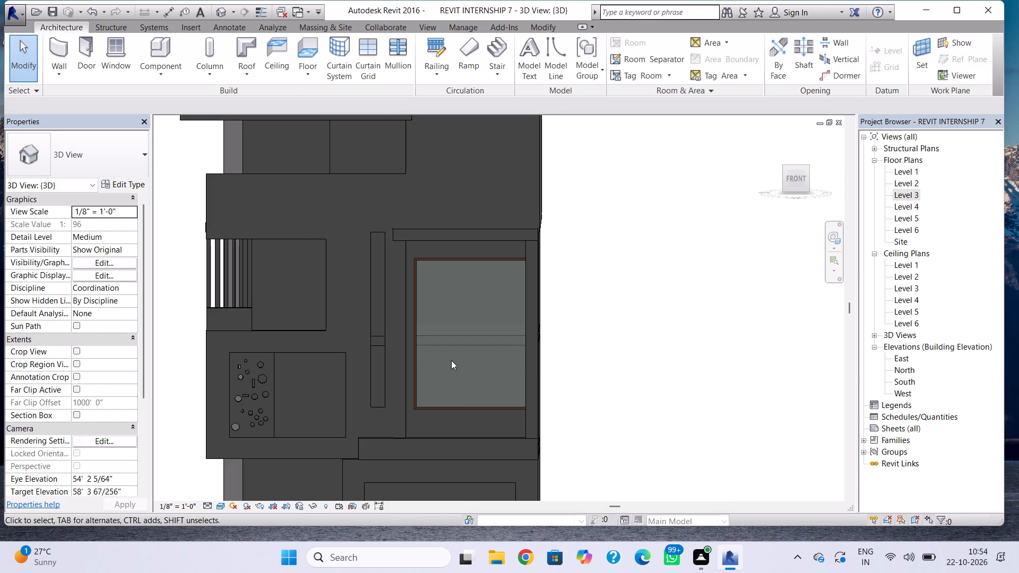
click(417, 363)
key(Left)
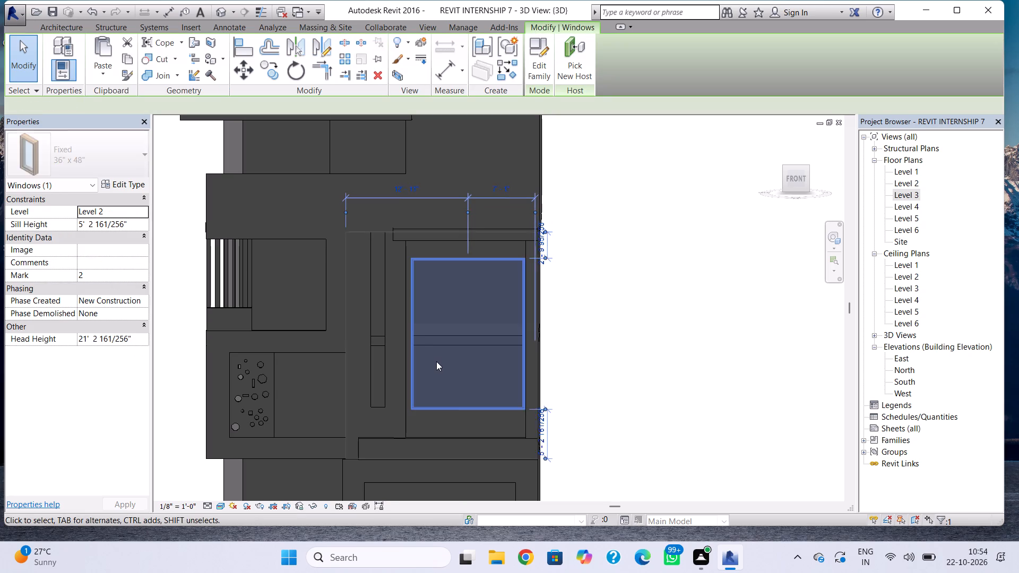
key(Left)
key(Right)
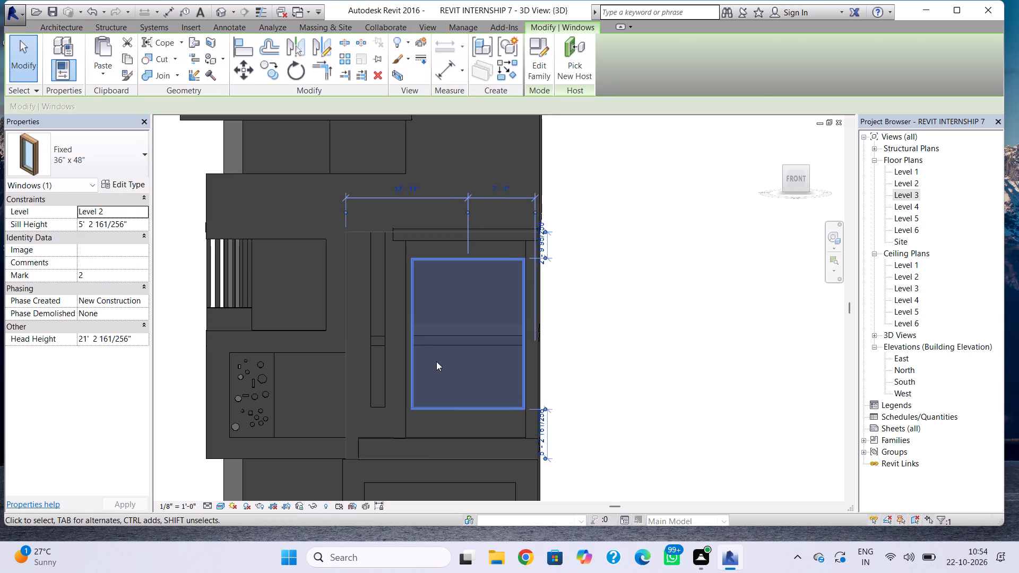
key(Escape)
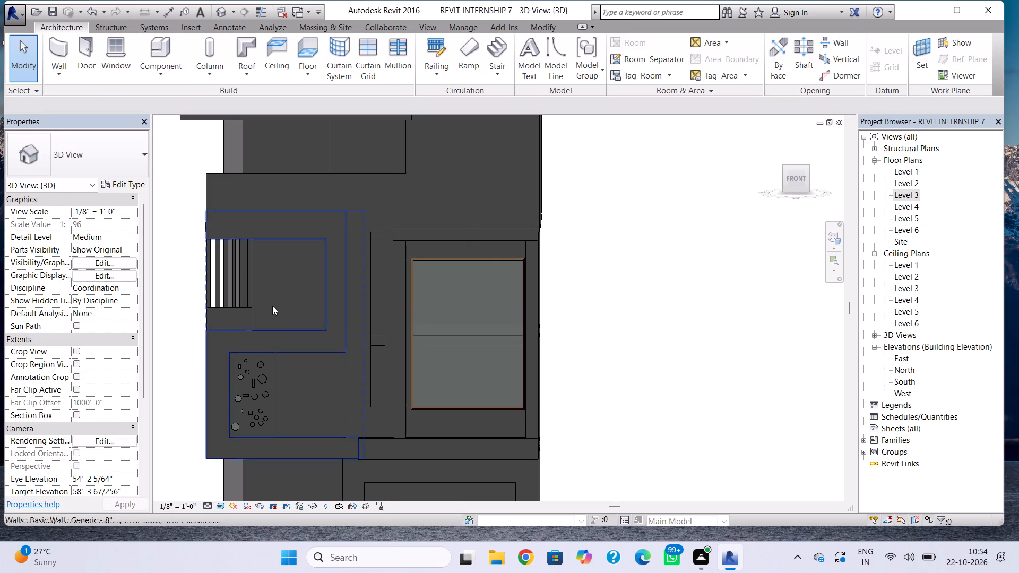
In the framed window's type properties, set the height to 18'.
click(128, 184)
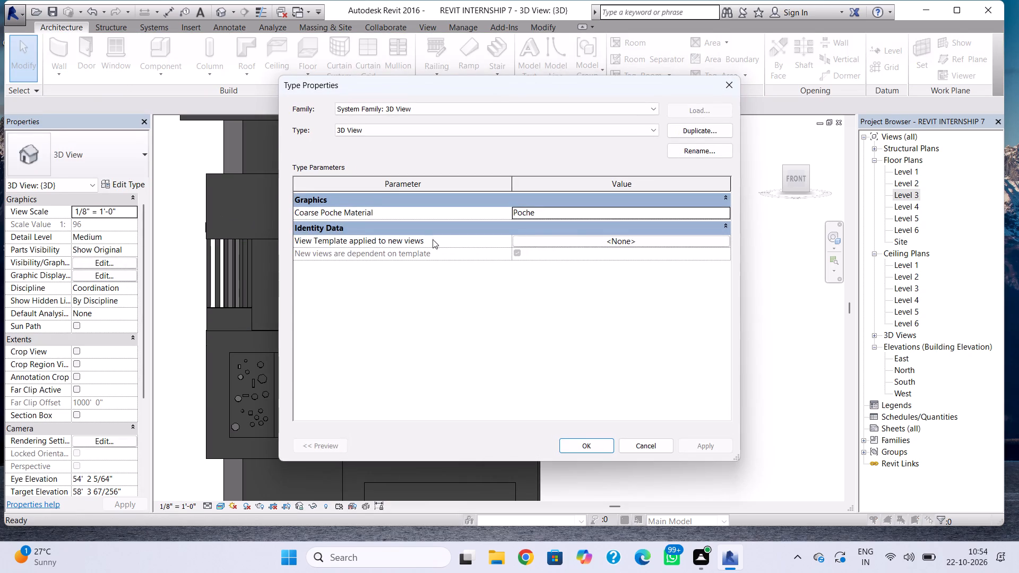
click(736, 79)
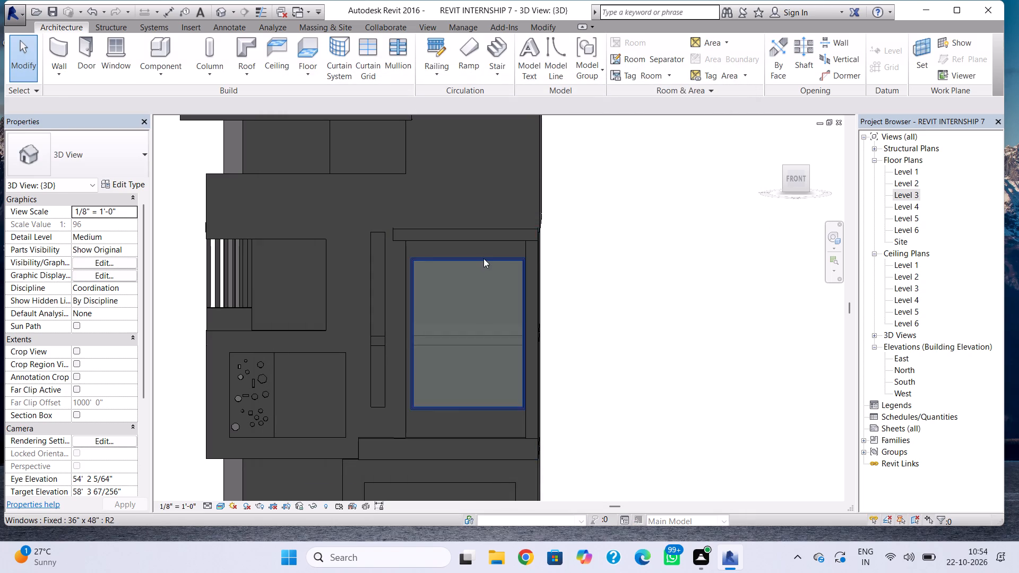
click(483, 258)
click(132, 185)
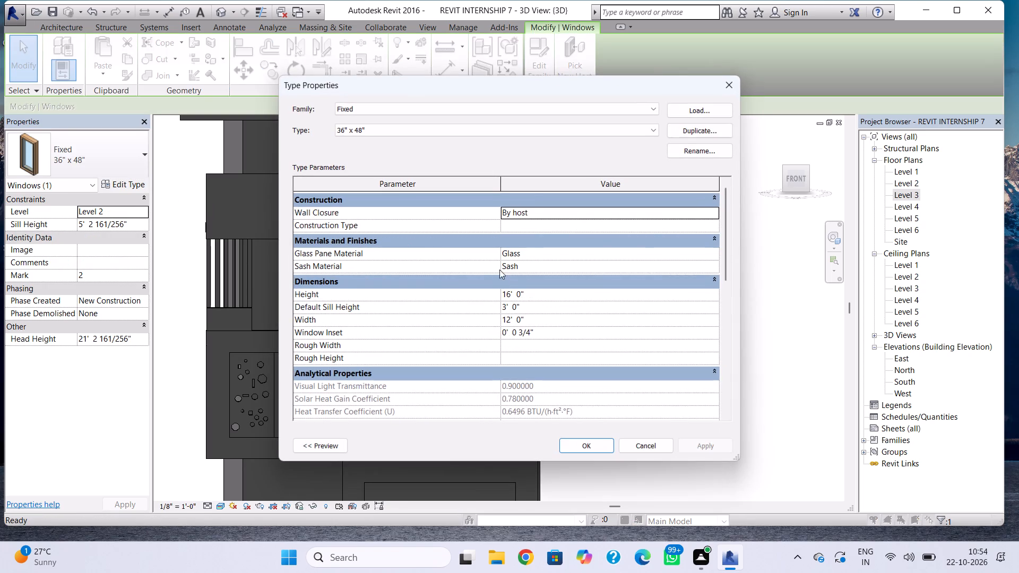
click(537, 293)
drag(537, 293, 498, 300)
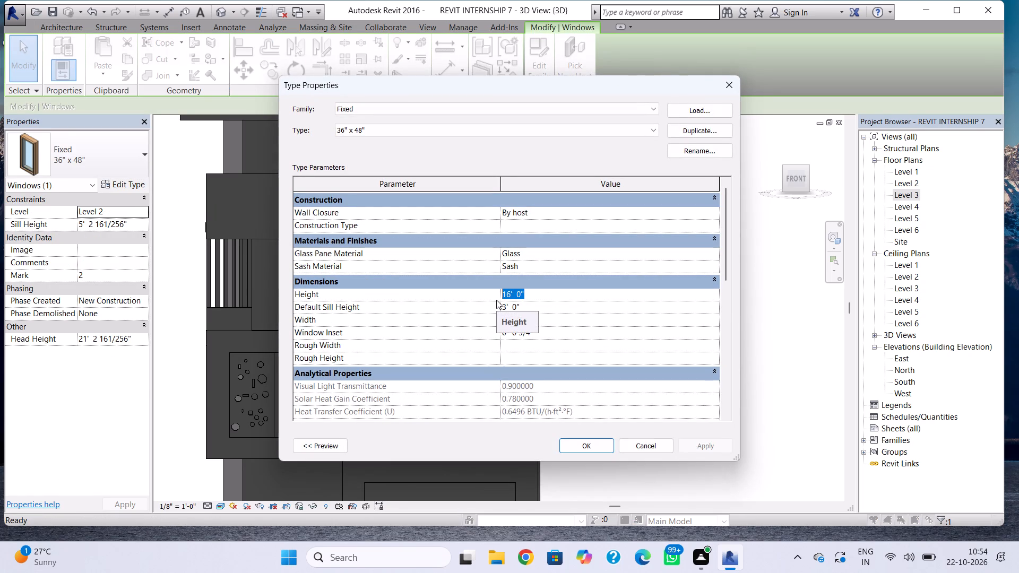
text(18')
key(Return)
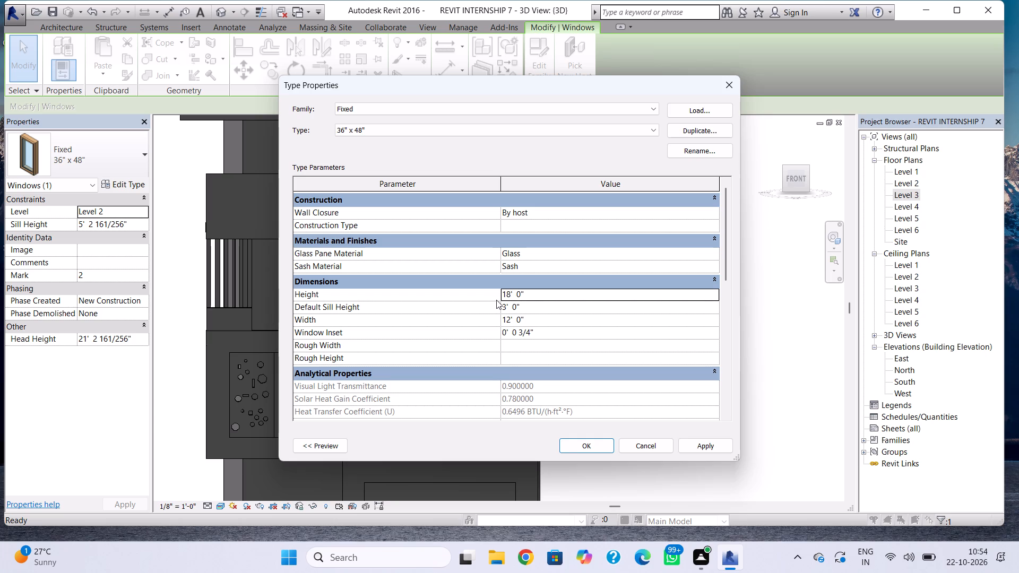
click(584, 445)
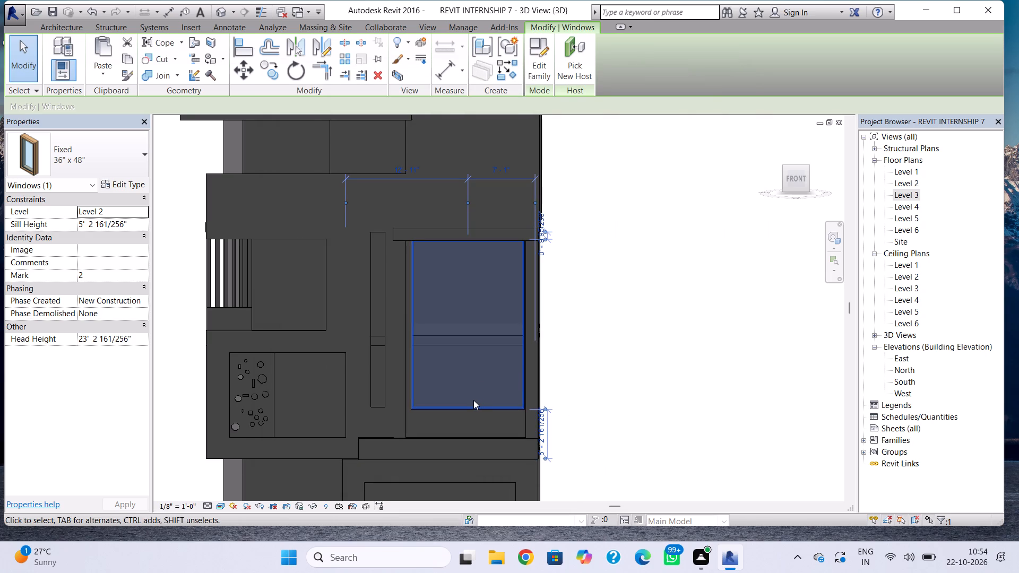
Nudge the framed window down within the projecting frame to a sill height of about 2'-6 5/8".
key(Down)
key(Down)
key(Down)
key(Down)
key(Down)
key(Down)
key(Down)
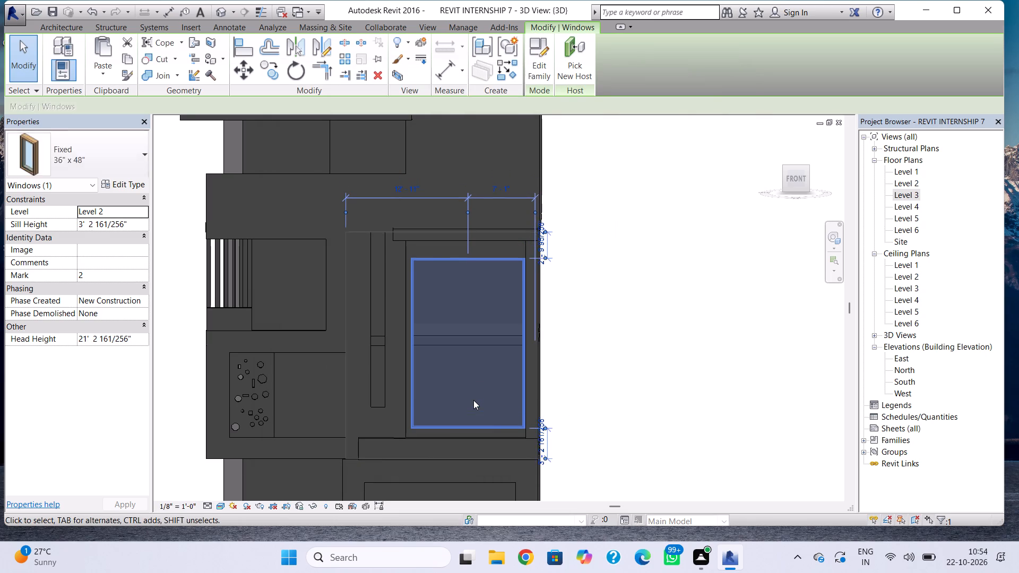
key(Down)
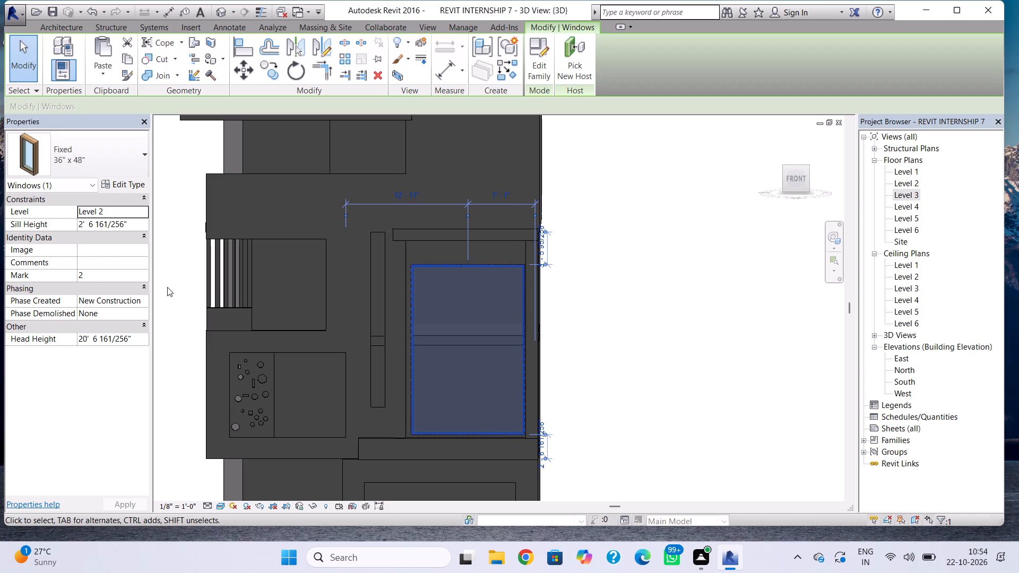
In the framed window's type properties, set the height to 20'.
click(125, 185)
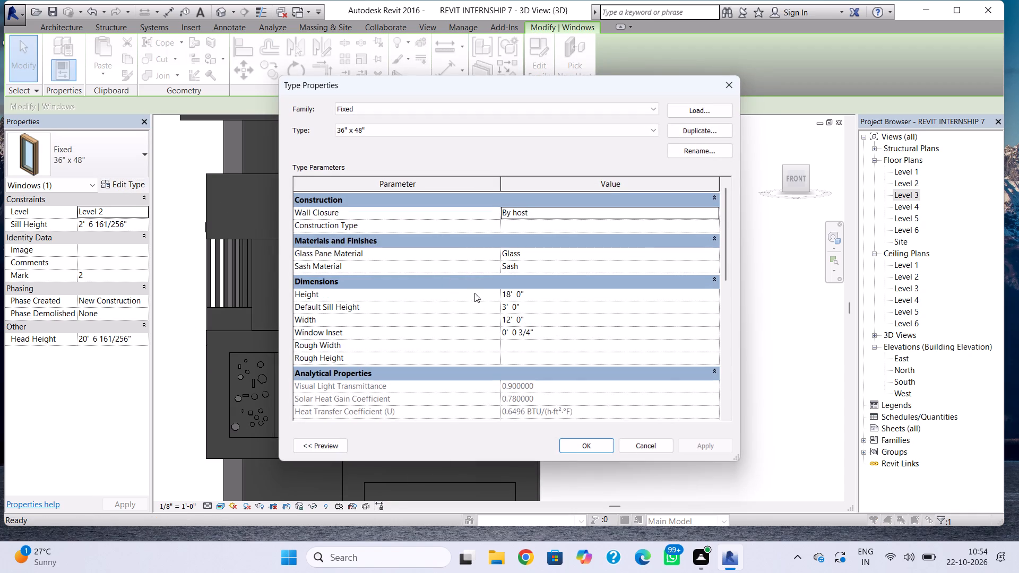
click(545, 294)
drag(547, 294, 493, 297)
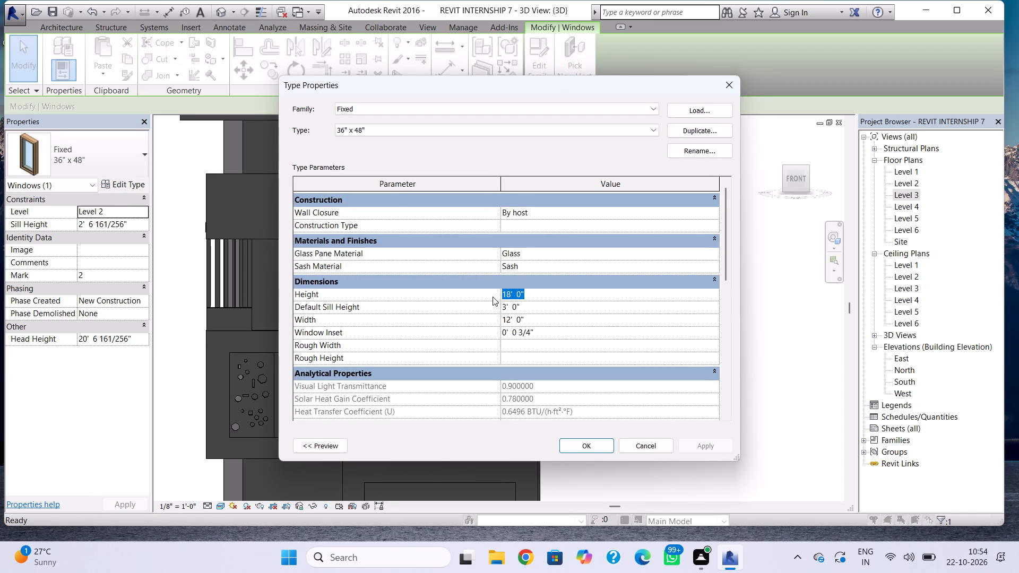
text(20')
key(Return)
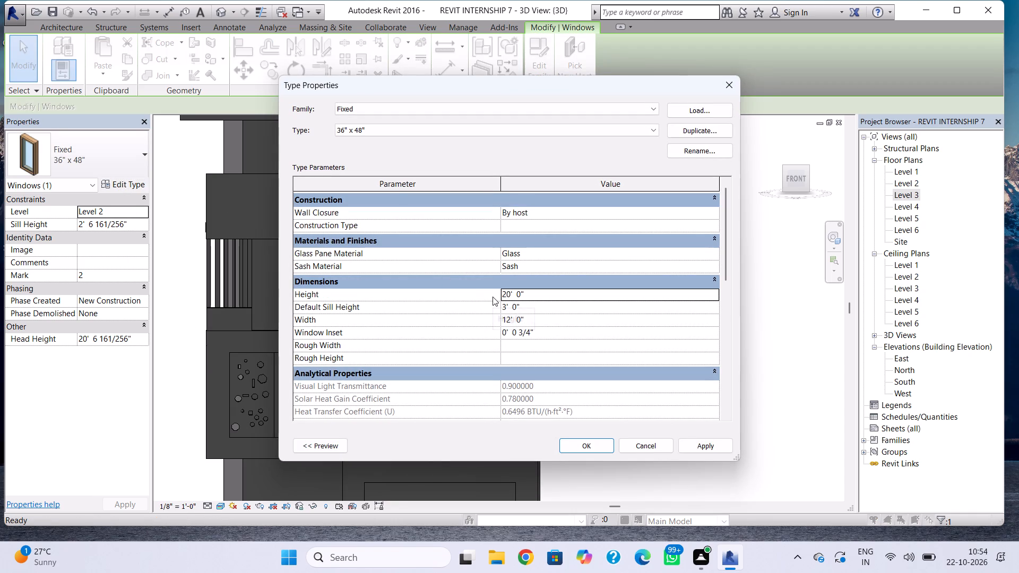
click(582, 447)
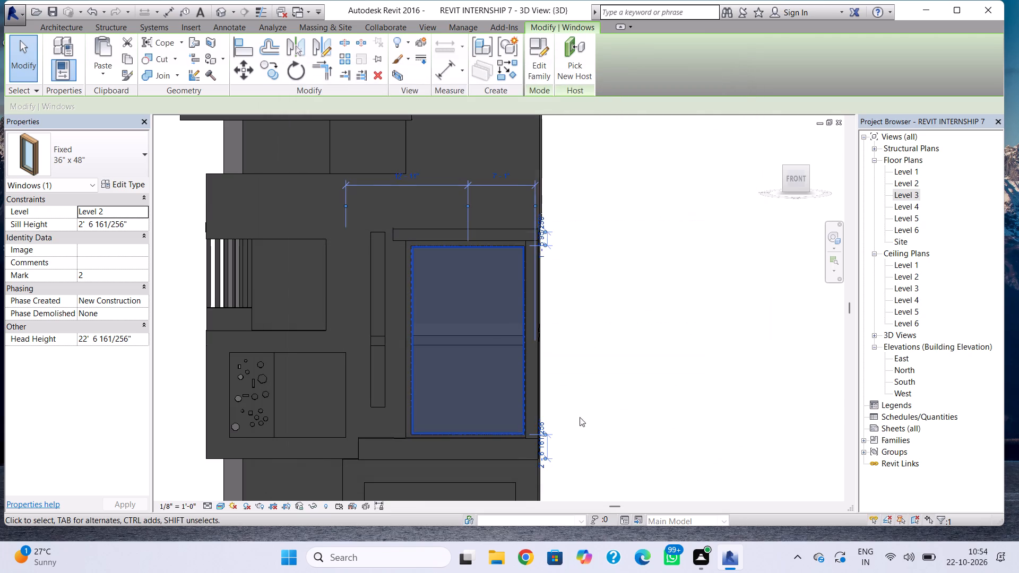
key(Escape)
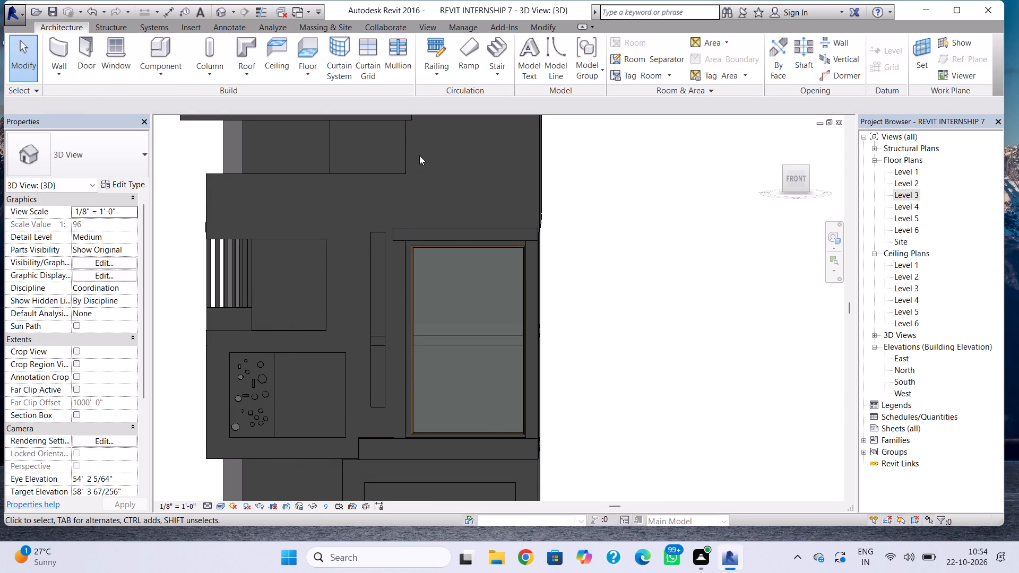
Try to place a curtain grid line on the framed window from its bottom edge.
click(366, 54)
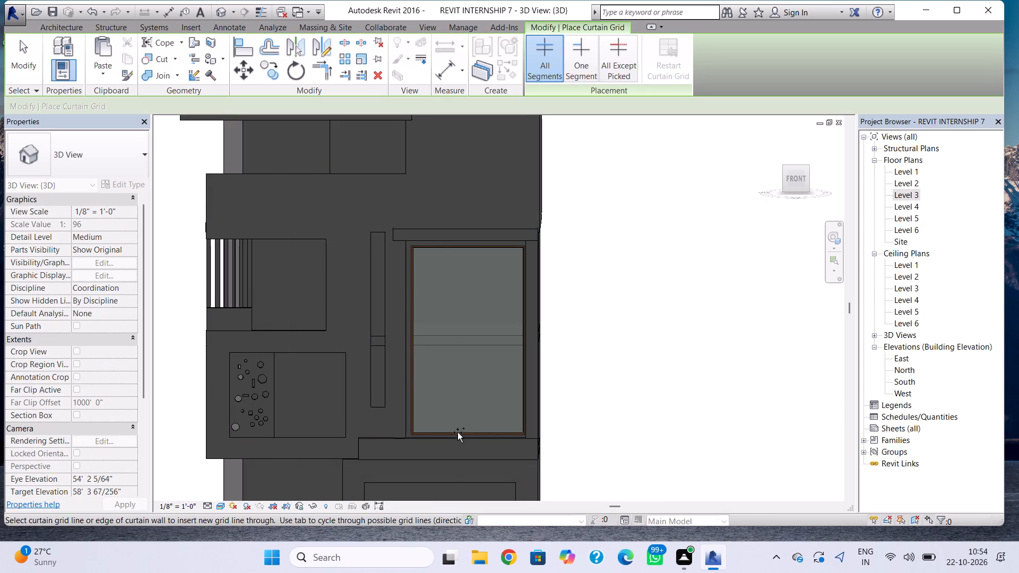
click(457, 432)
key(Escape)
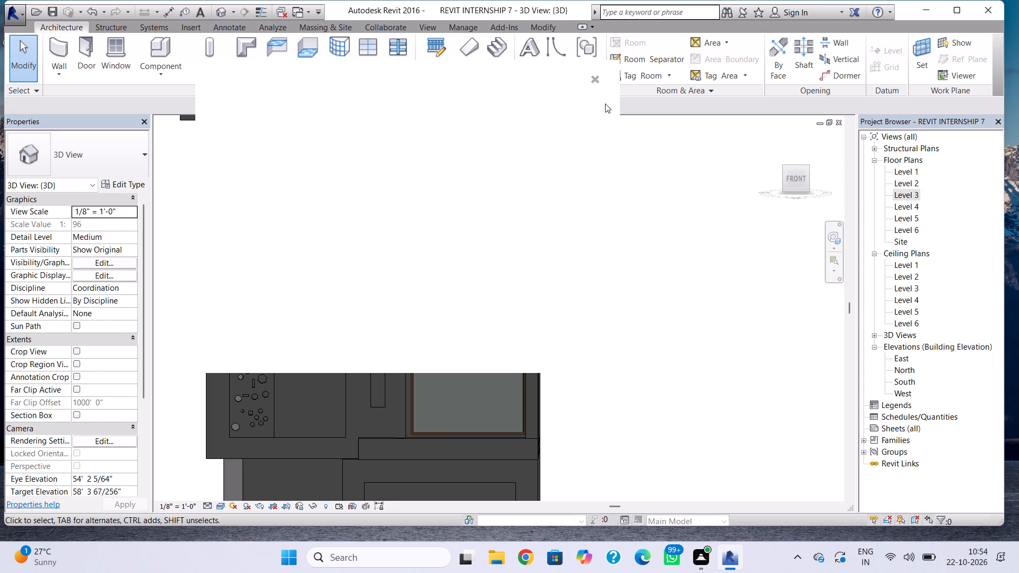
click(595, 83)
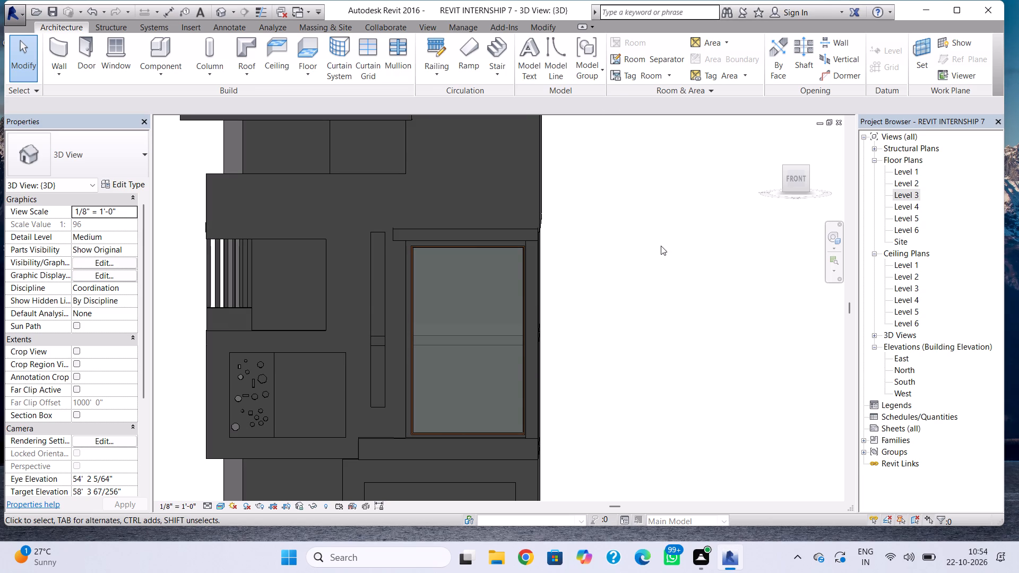
Edit the Level 3 roof's footprint in the Level 3 floor plan, moving the right boundary line inward to the side wall's inner face.
shift+right_drag(653, 290, 609, 315)
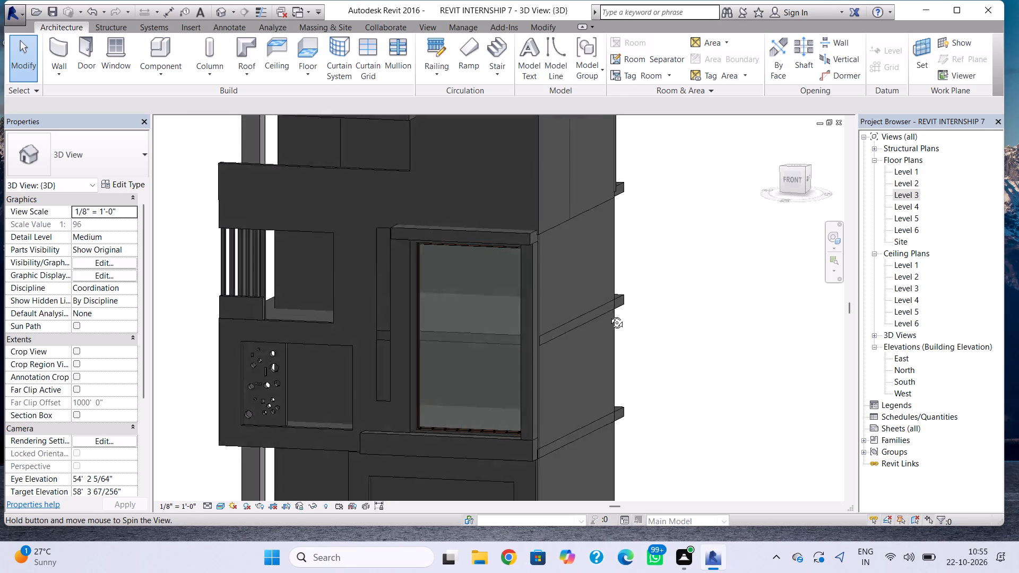
shift+right_drag(609, 315, 543, 333)
click(553, 337)
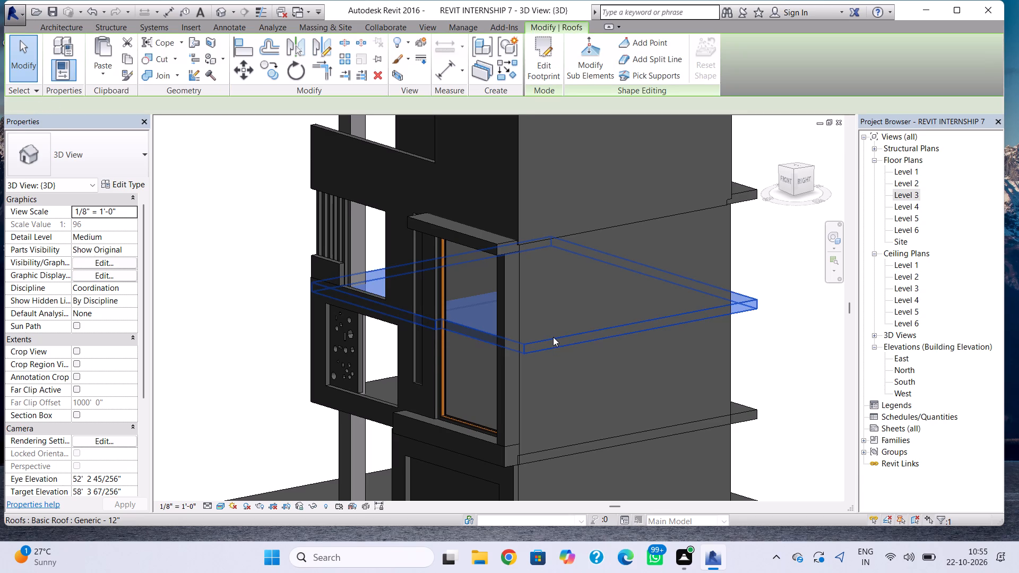
double_click(553, 337)
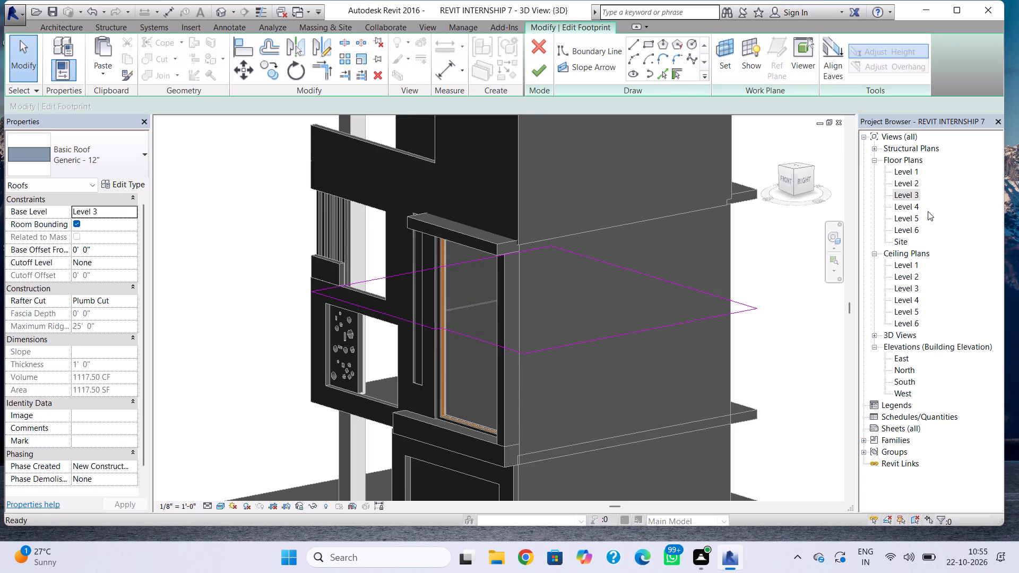
double_click(916, 198)
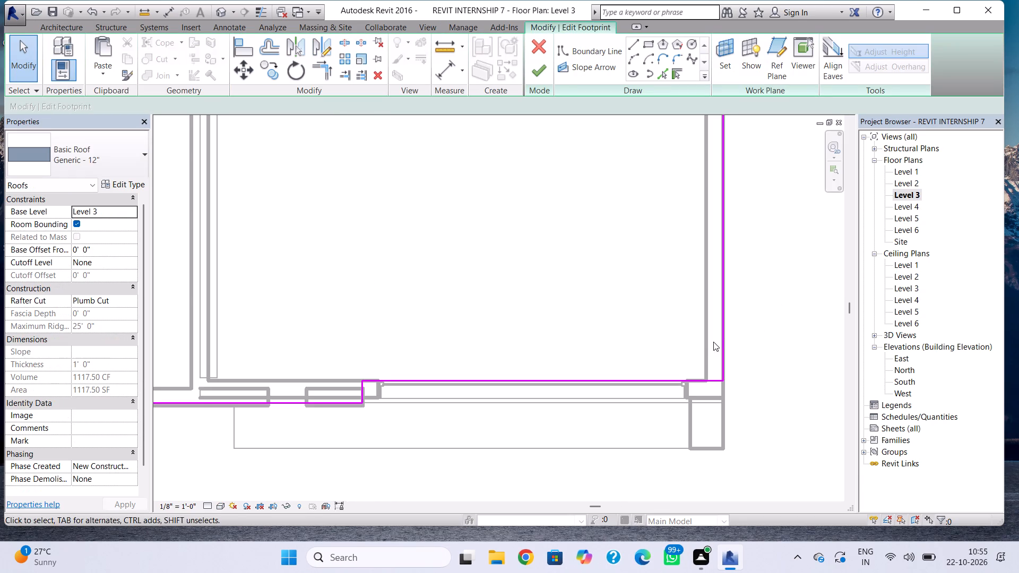
middle_drag(706, 346, 673, 357)
click(688, 346)
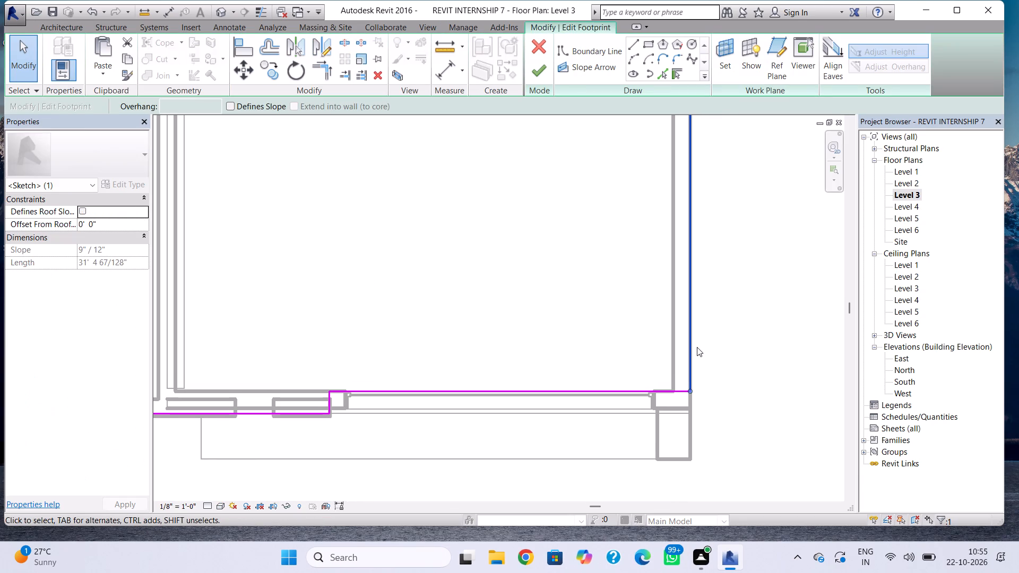
key(Left)
key(Left)
key(Left)
key(Left)
key(Left)
key(Left)
key(Left)
key(Left)
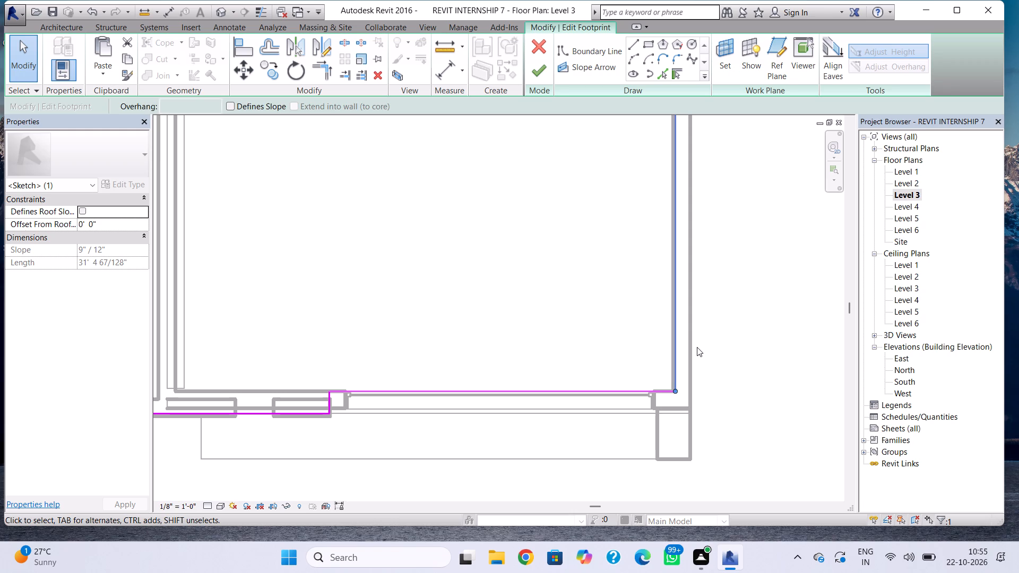
scroll(710, 322, down, 3)
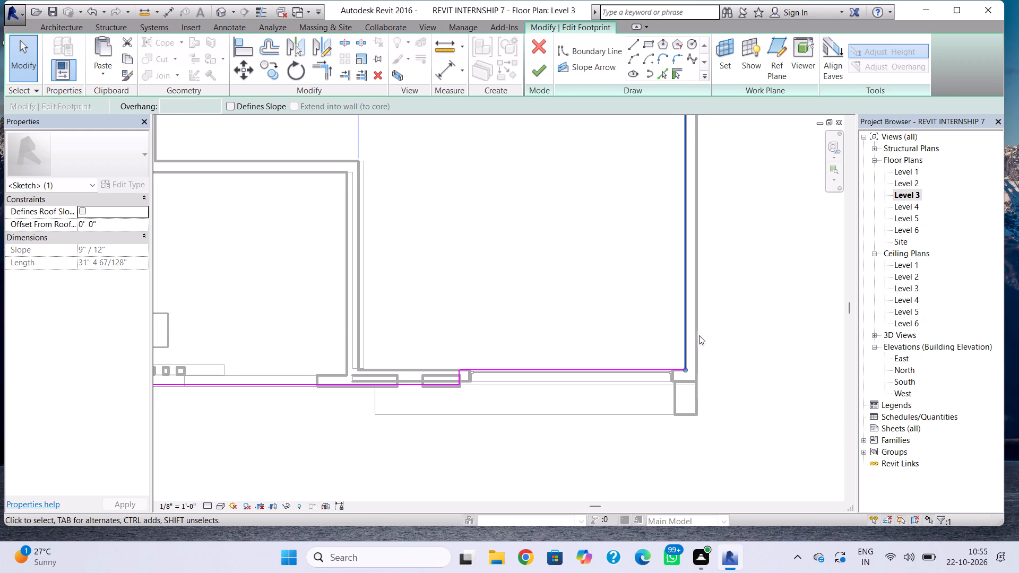
key(Left)
scroll(649, 350, up, 1)
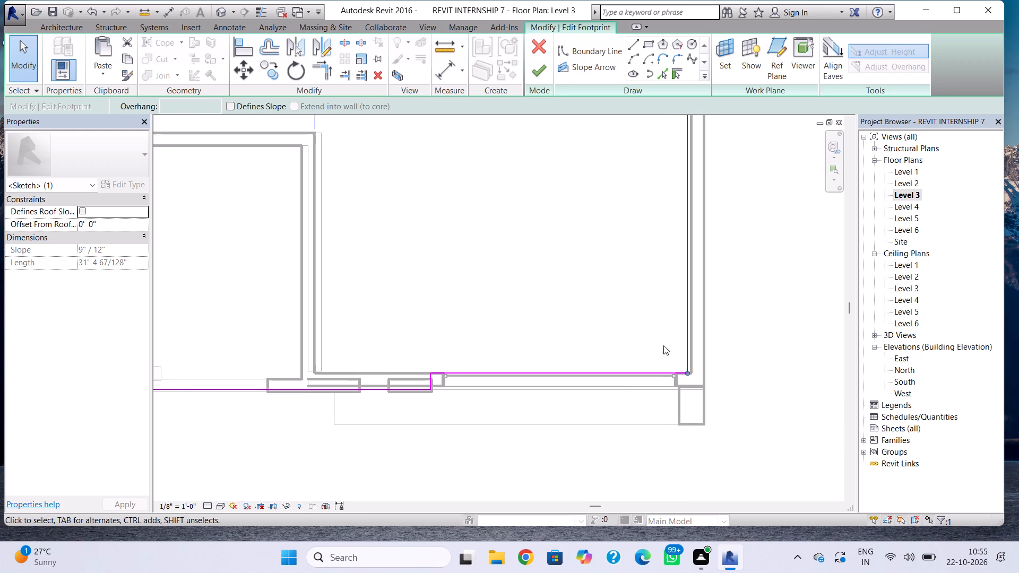
scroll(663, 345, up, 8)
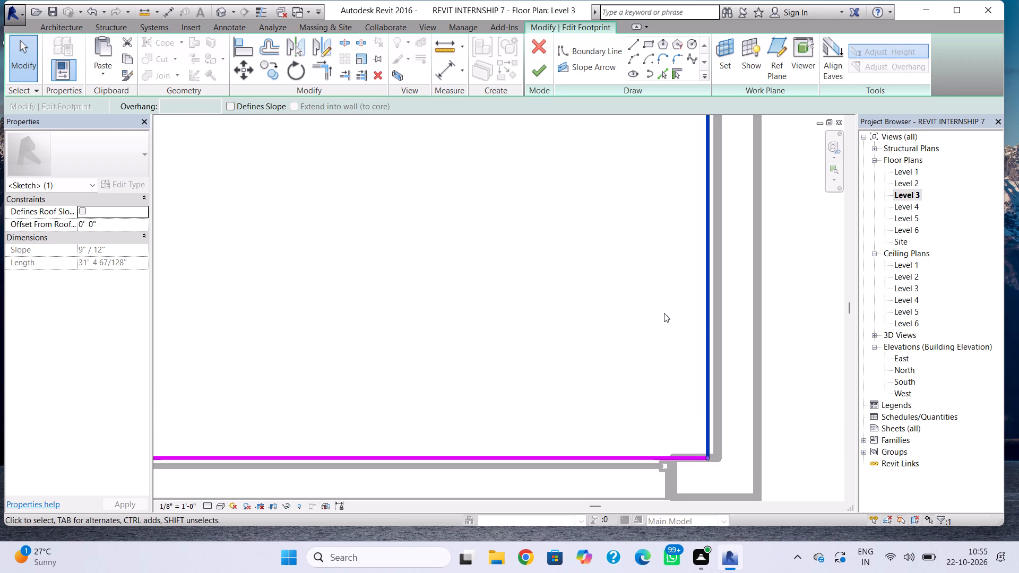
key(Right)
key(Right)
scroll(658, 294, down, 2)
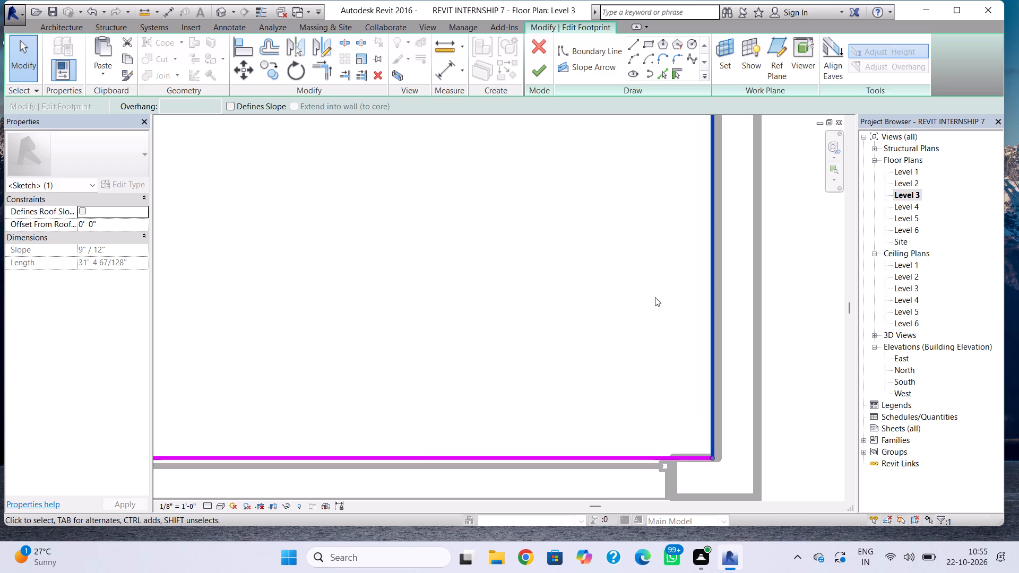
scroll(655, 297, down, 7)
click(542, 75)
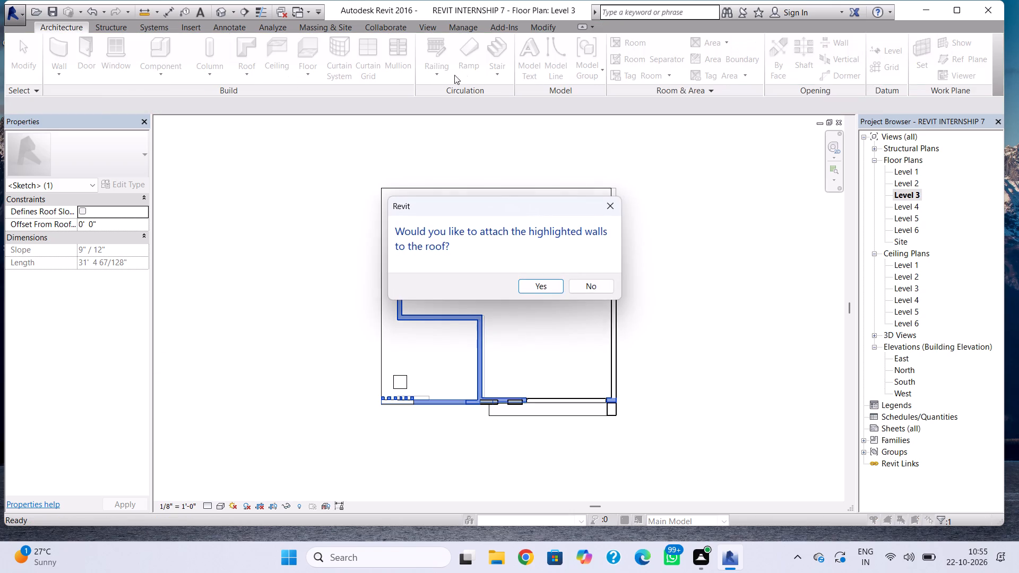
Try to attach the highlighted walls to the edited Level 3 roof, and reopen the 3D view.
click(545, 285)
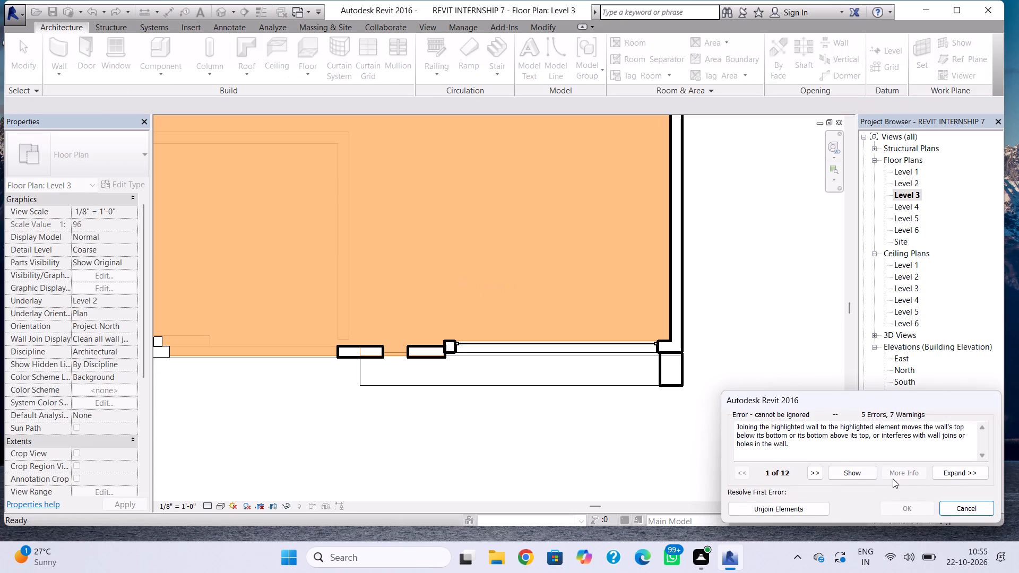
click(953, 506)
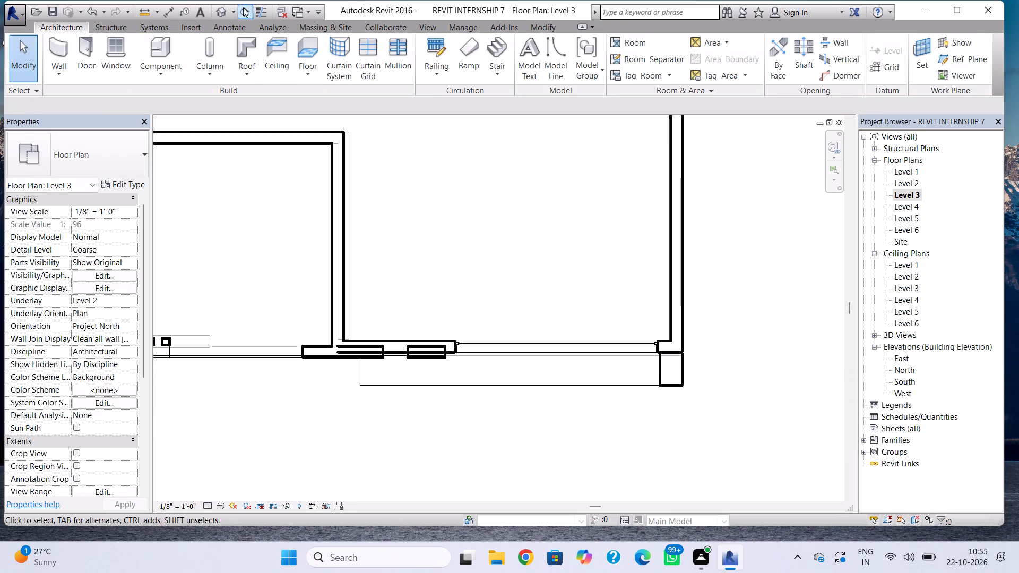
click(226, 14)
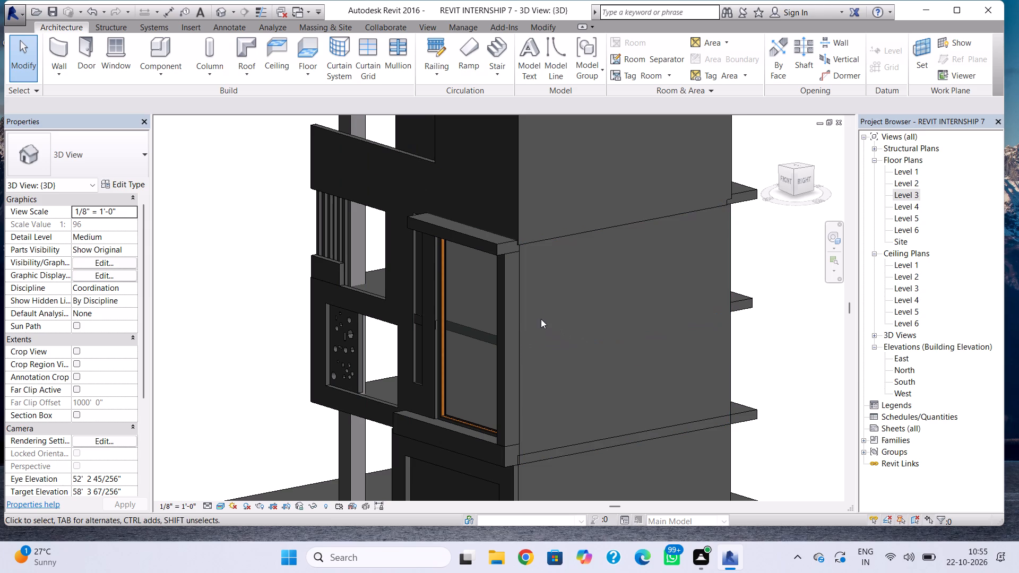
Examine the side walls above and below Level 4 in 3D, focusing on how the upper wall's base meets the front slab corner.
scroll(561, 263, down, 2)
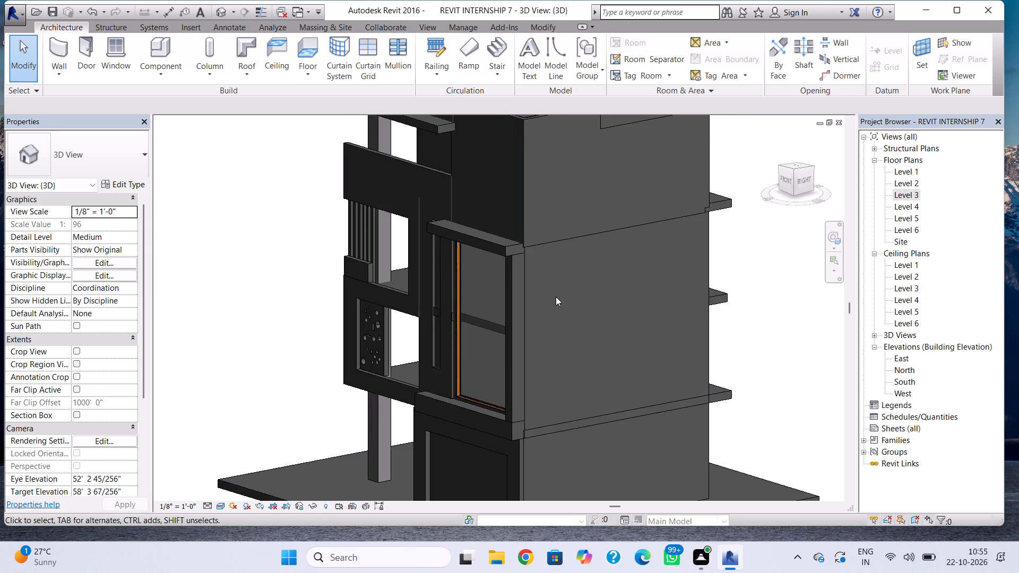
middle_drag(555, 306, 493, 361)
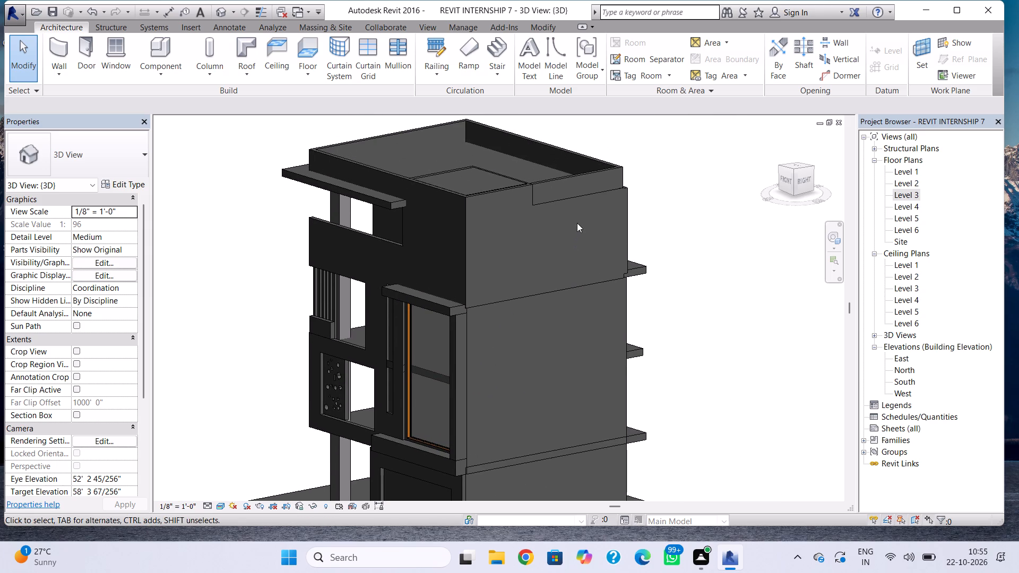
click(508, 297)
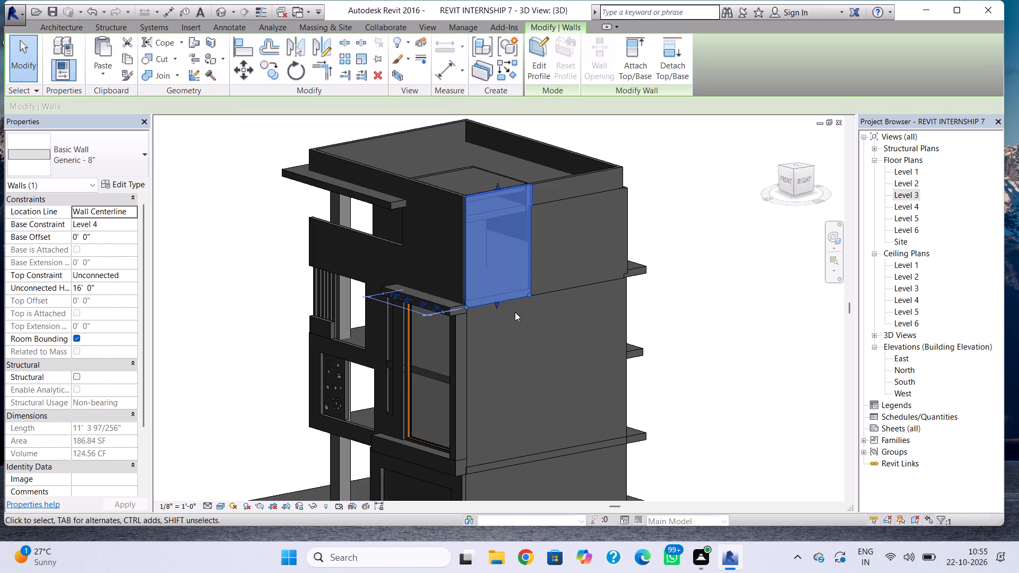
click(566, 289)
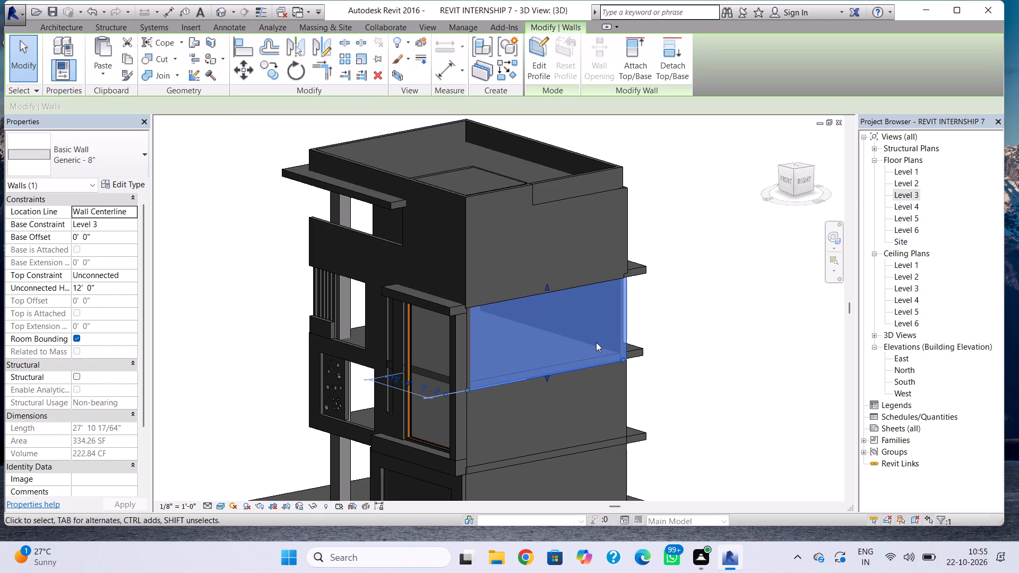
key(Escape)
scroll(458, 306, up, 13)
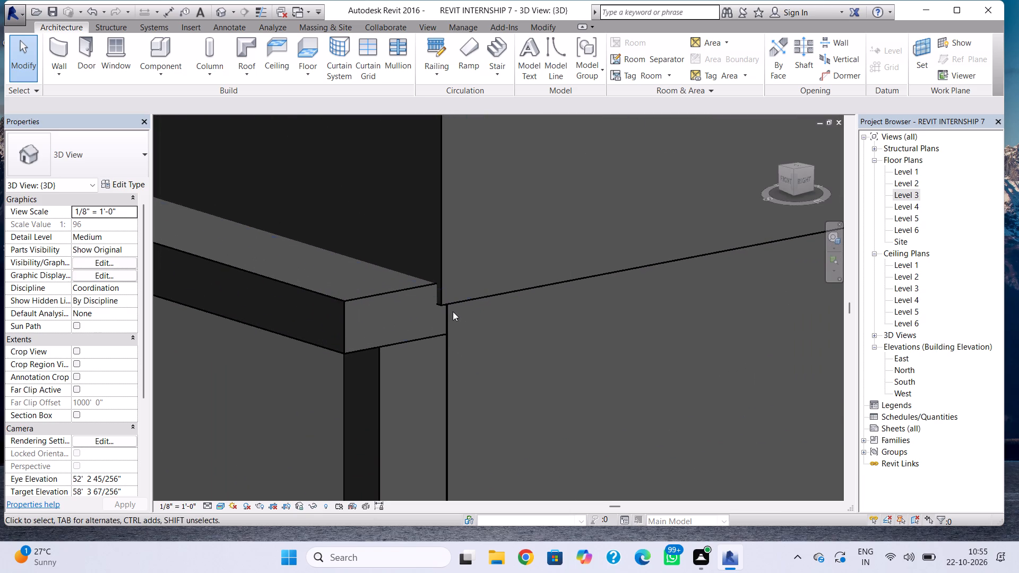
click(445, 300)
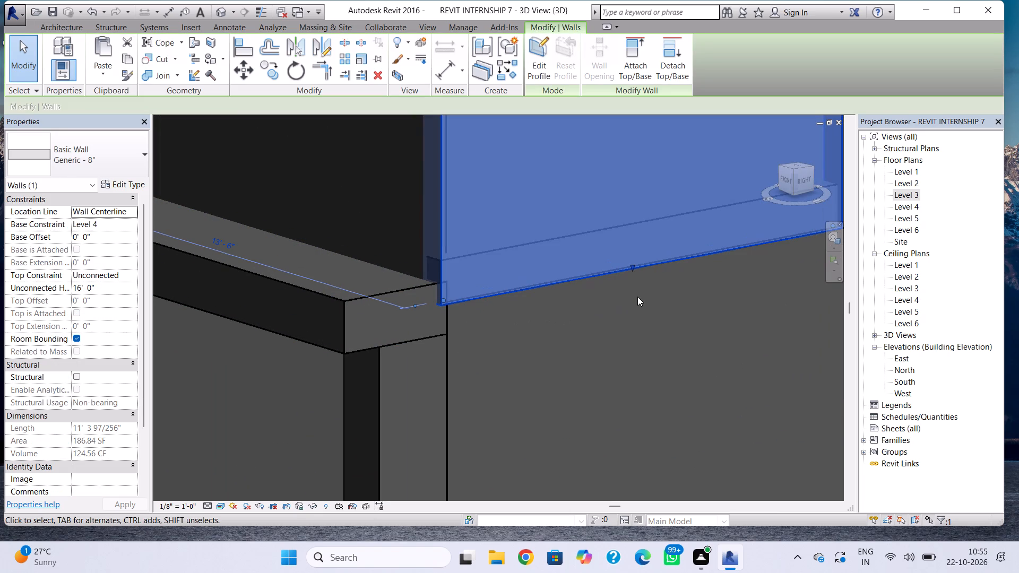
scroll(641, 369, down, 2)
shift+right_drag(651, 385, 514, 378)
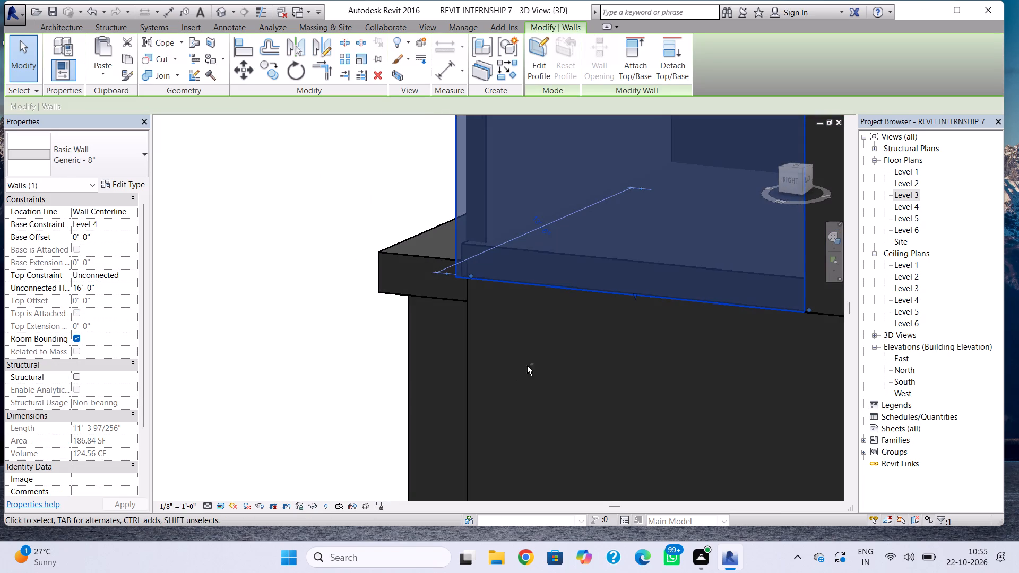
scroll(566, 365, down, 4)
shift+right_drag(545, 363, 610, 361)
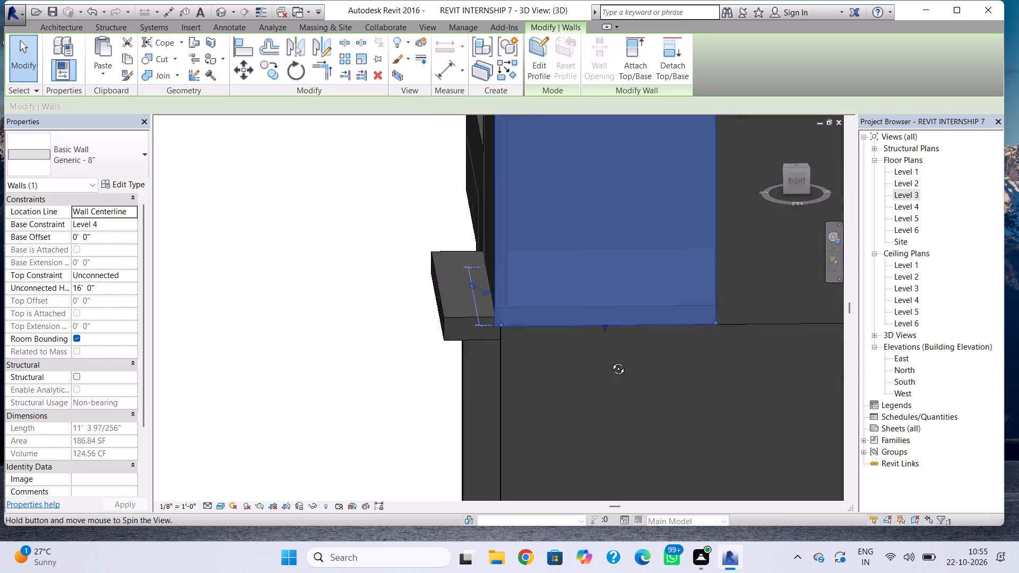
shift+right_drag(610, 361, 615, 357)
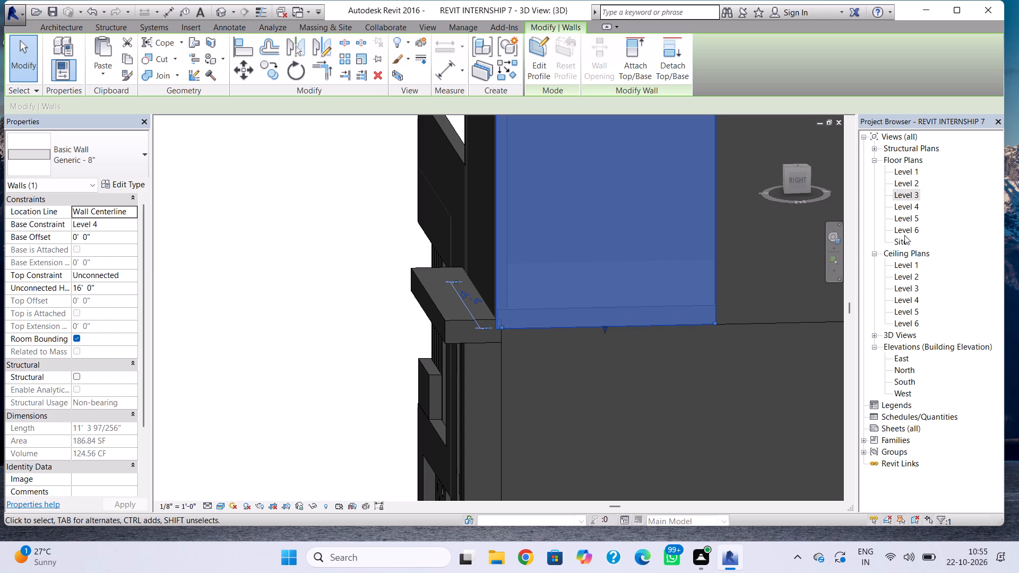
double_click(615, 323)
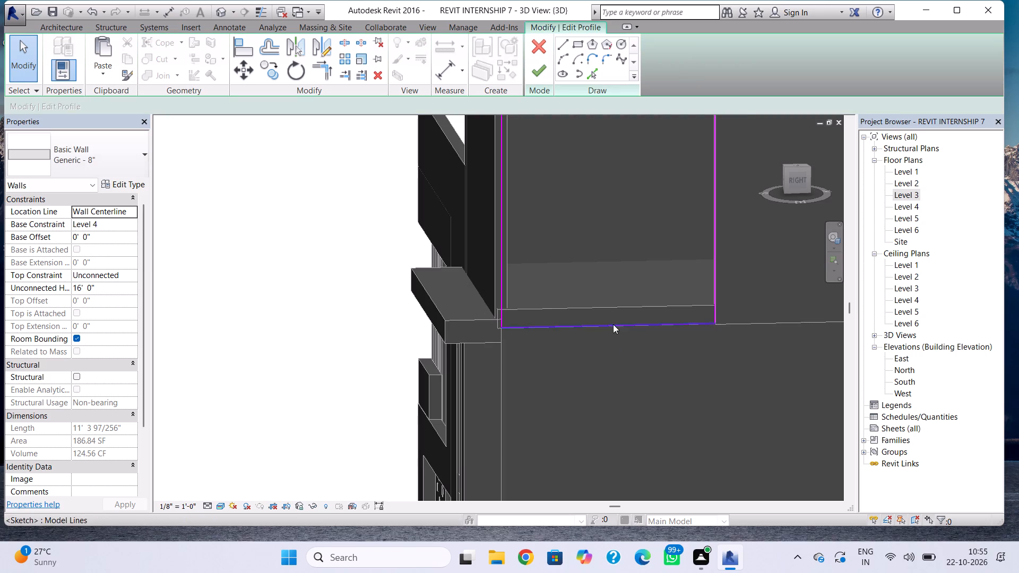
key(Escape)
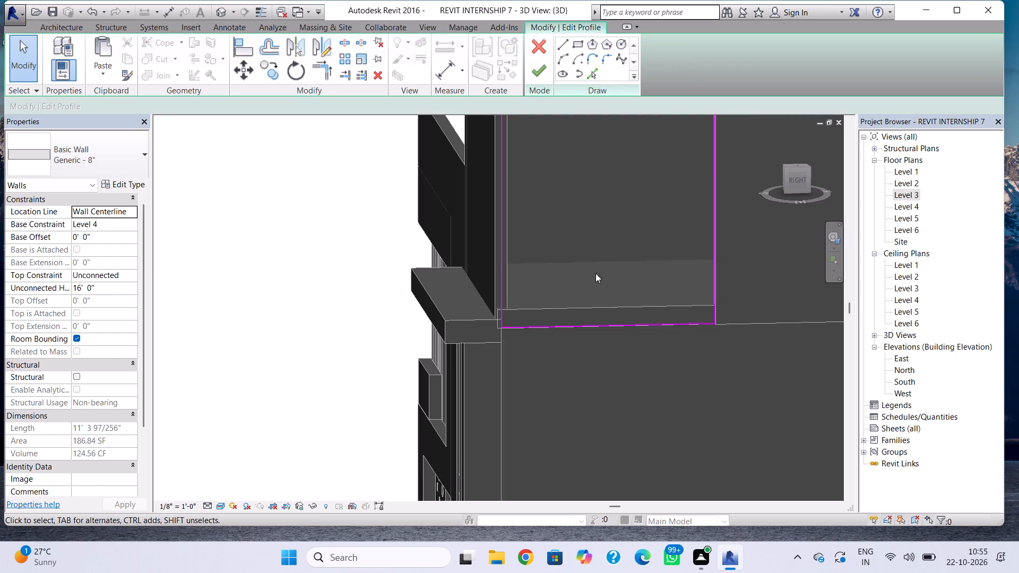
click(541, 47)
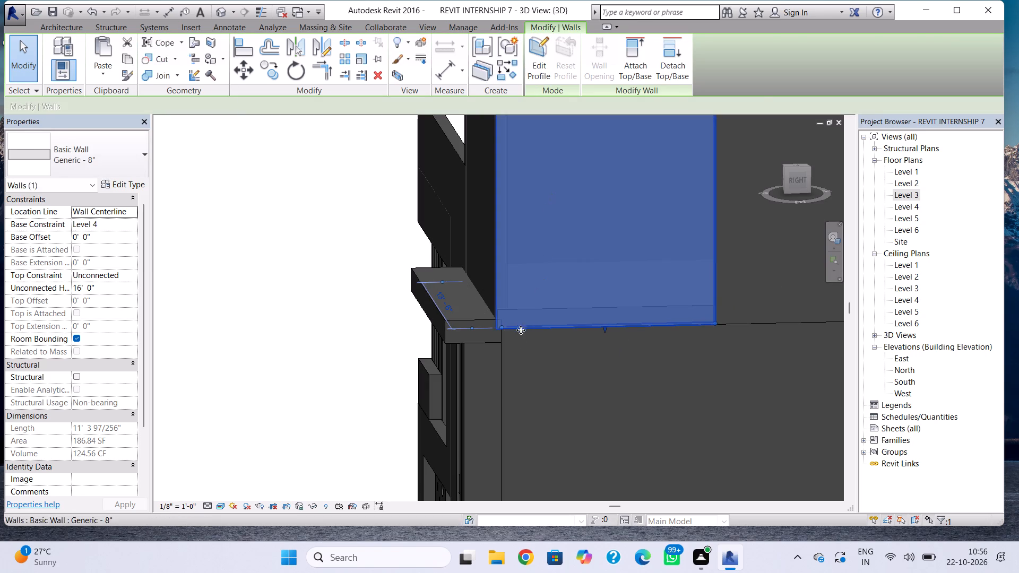
Reselect the Level 4 front side wall and examine its lower front corner and base edge against the wall below.
key(Escape)
click(501, 328)
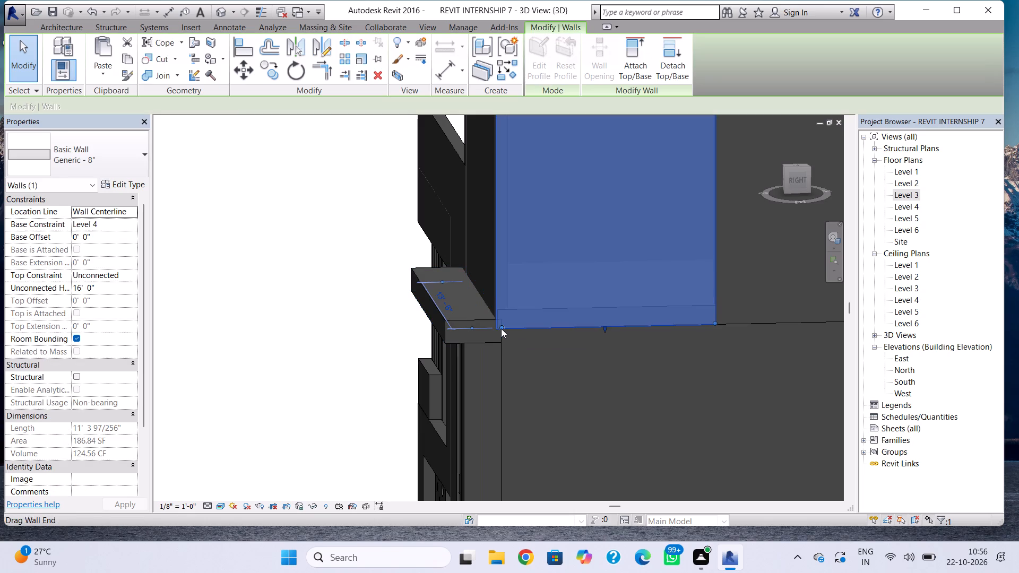
scroll(502, 337, up, 2)
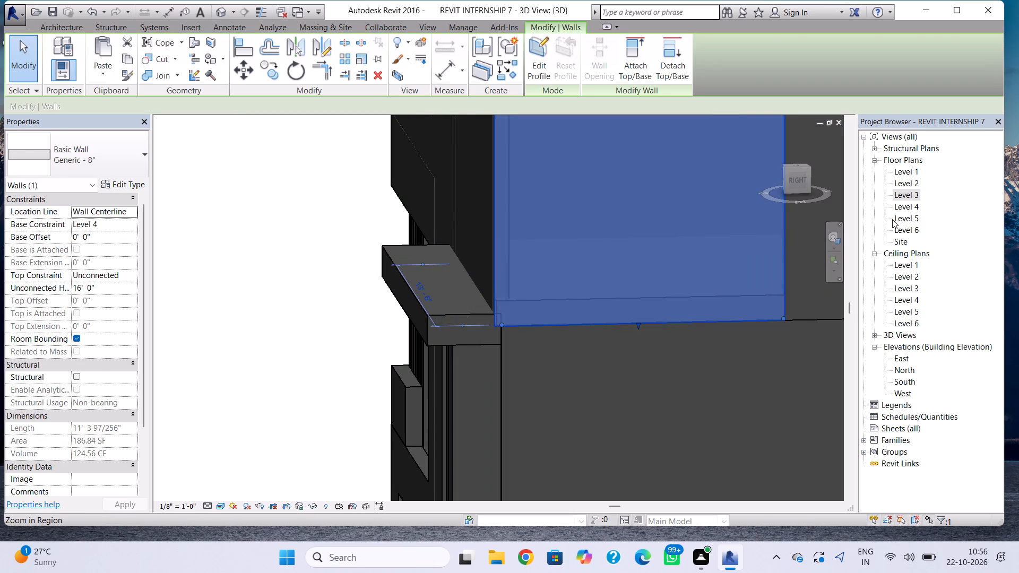
double_click(892, 219)
scroll(746, 329, down, 2)
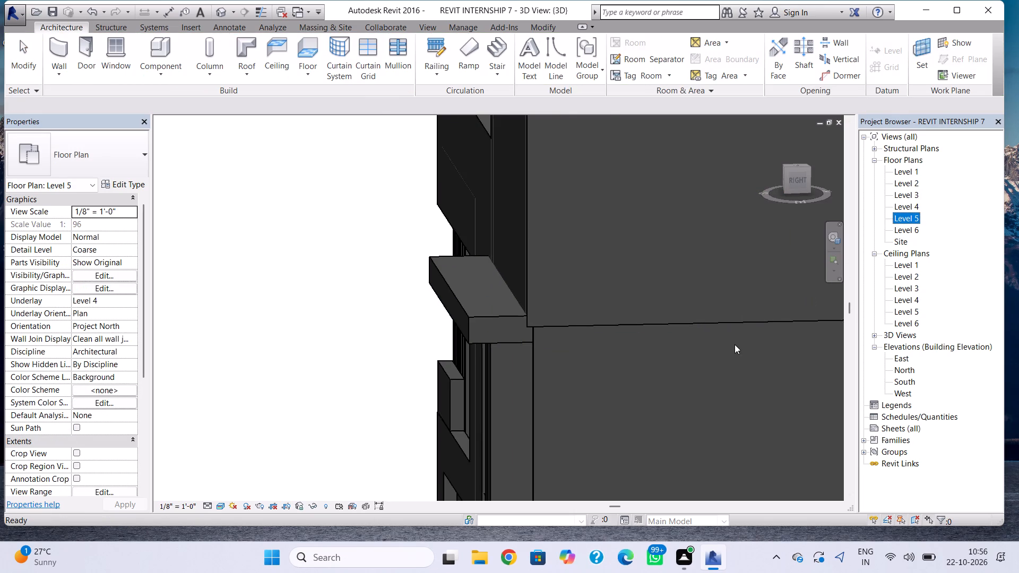
scroll(735, 344, down, 5)
middle_drag(709, 354, 494, 334)
middle_drag(671, 334, 451, 338)
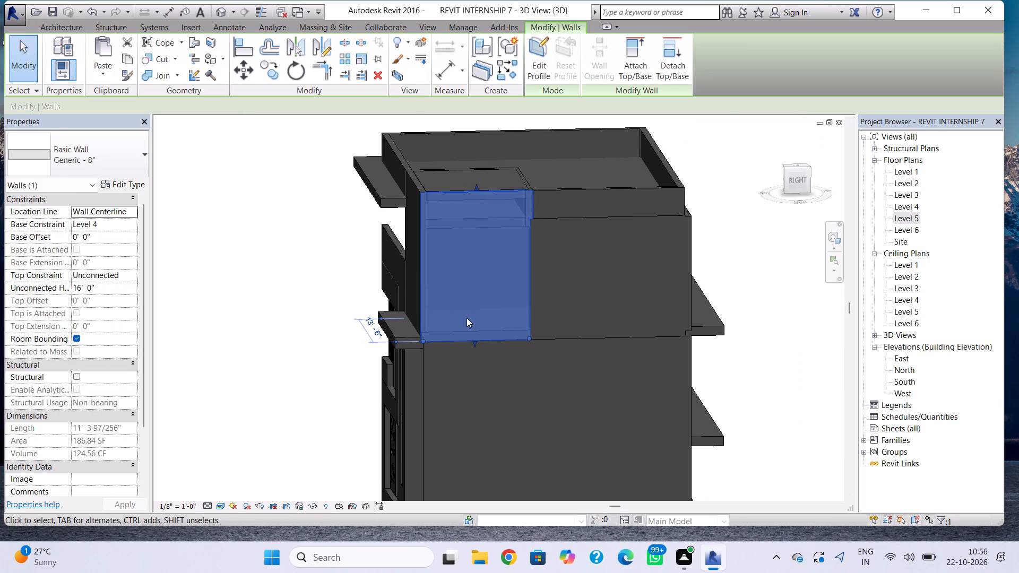
scroll(468, 322, up, 5)
shift+right_drag(453, 322, 445, 300)
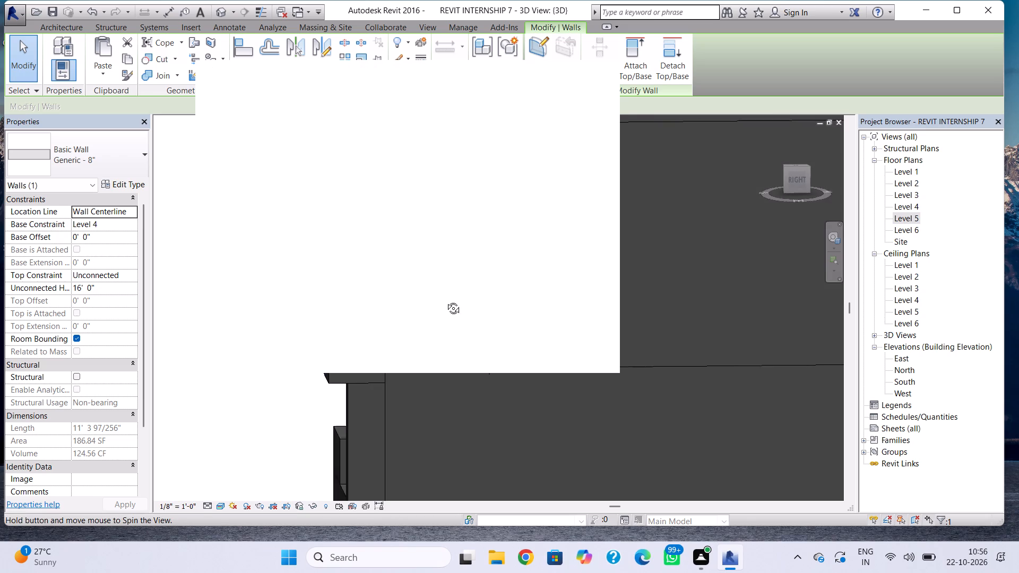
shift+right_drag(445, 300, 445, 293)
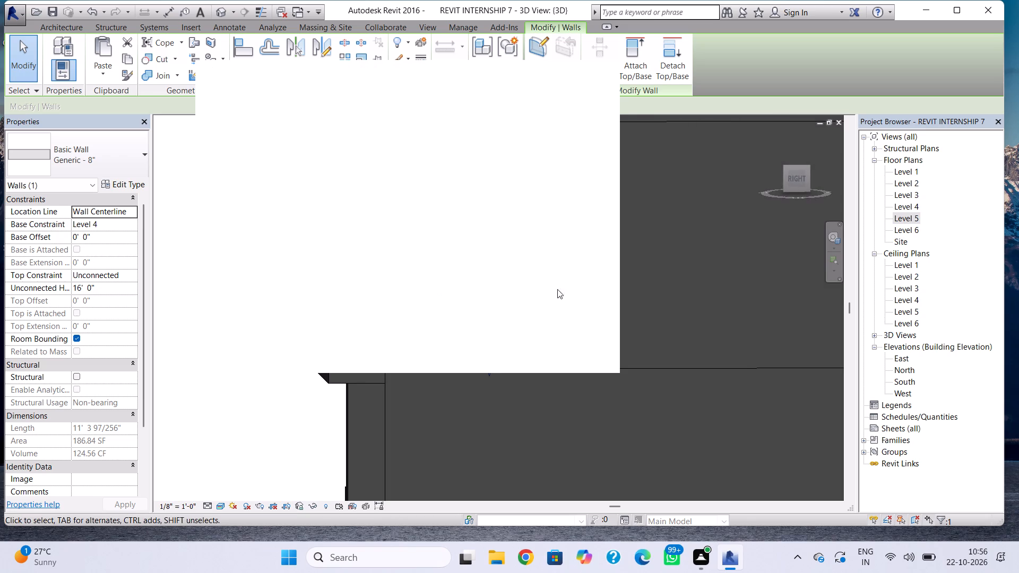
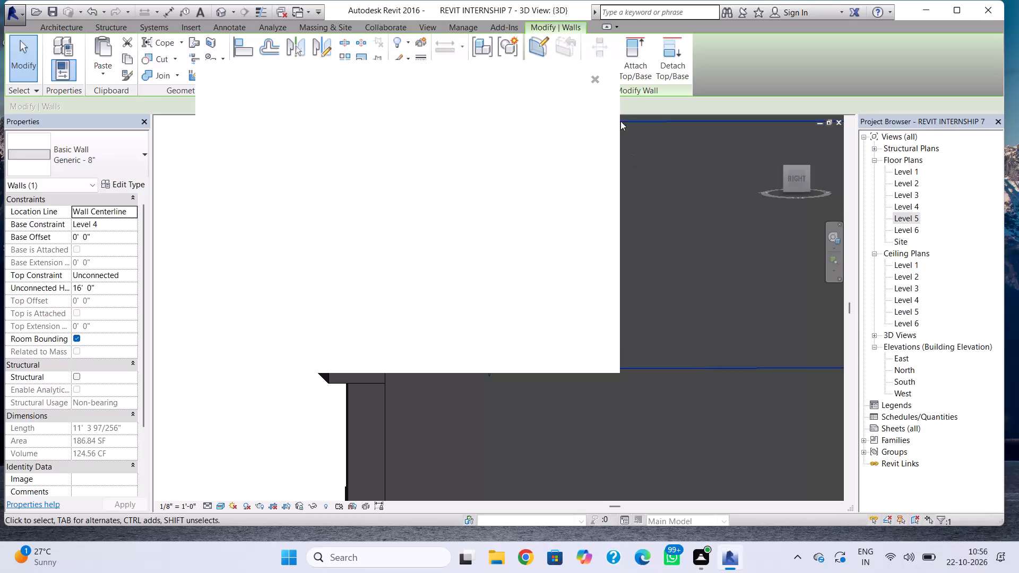
Dismiss the blank pop-up window covering the 3D view.
click(594, 75)
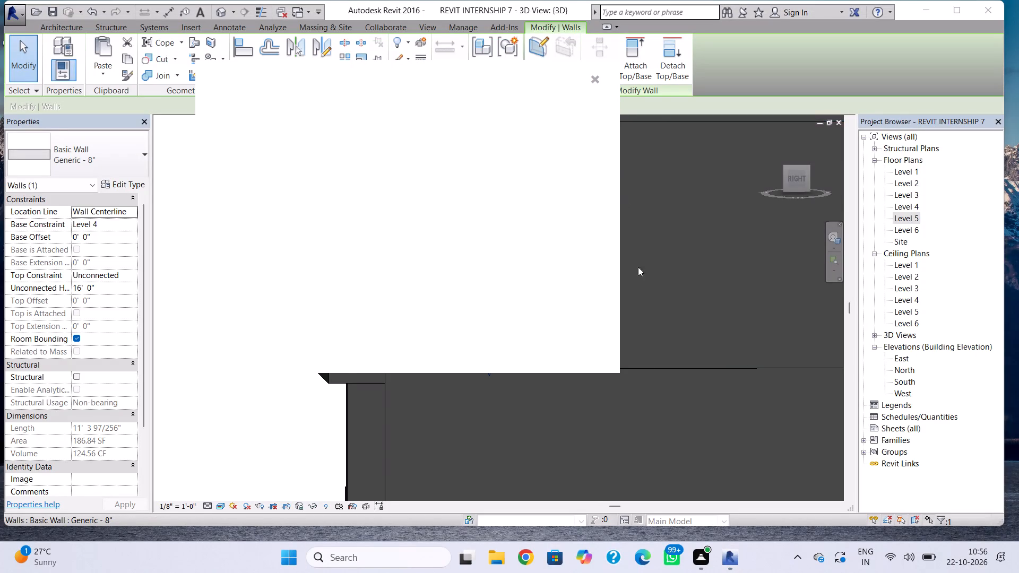
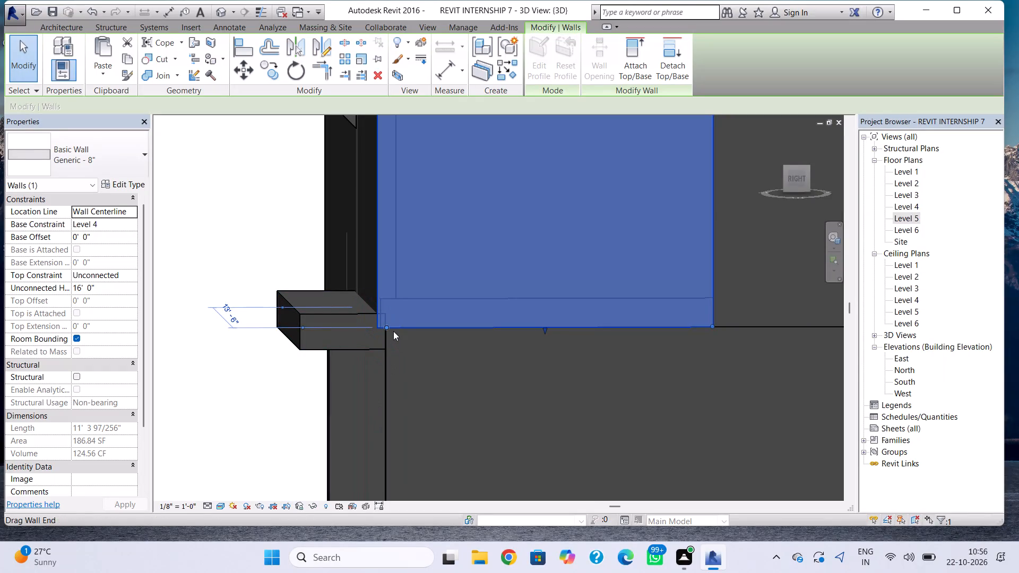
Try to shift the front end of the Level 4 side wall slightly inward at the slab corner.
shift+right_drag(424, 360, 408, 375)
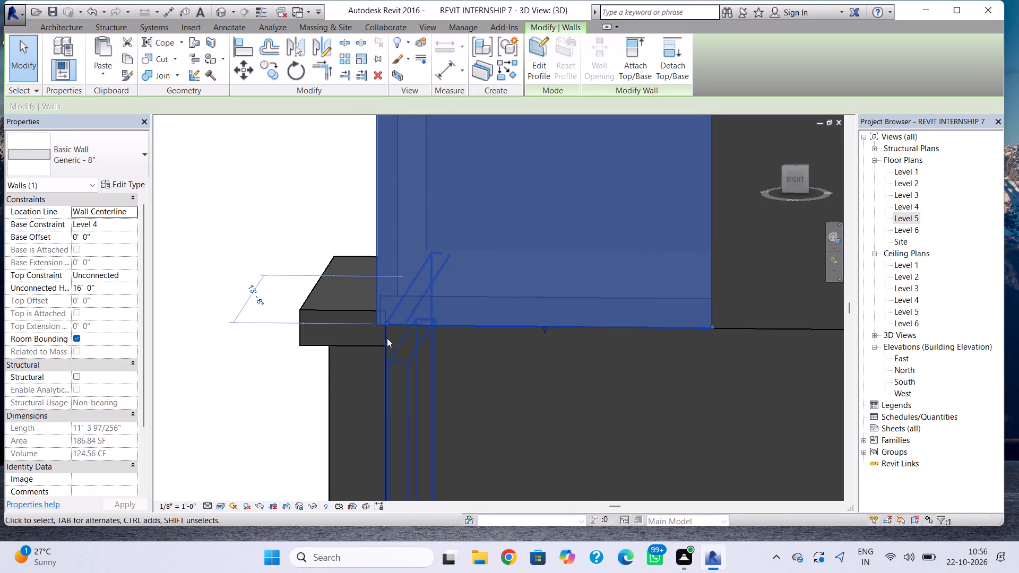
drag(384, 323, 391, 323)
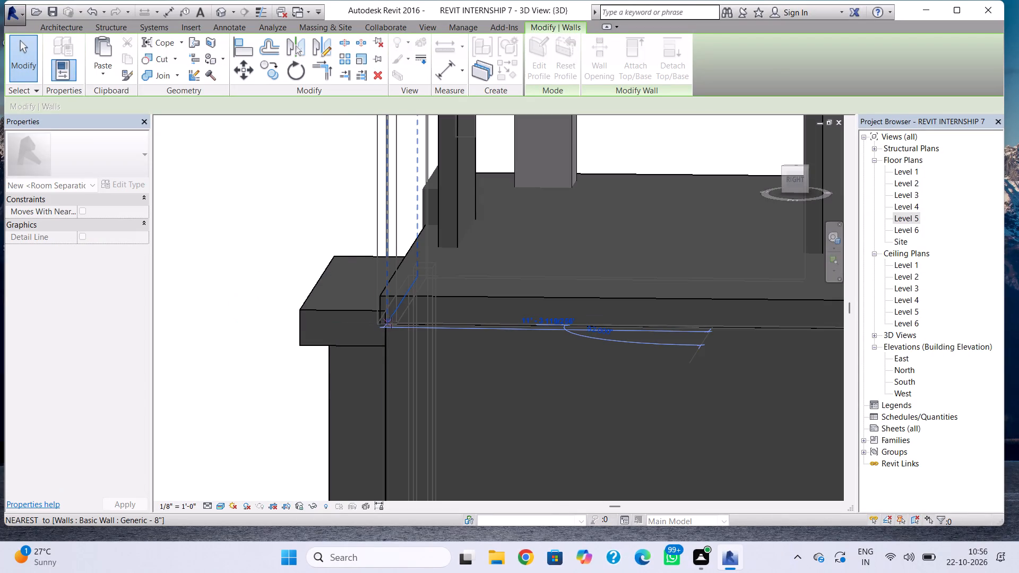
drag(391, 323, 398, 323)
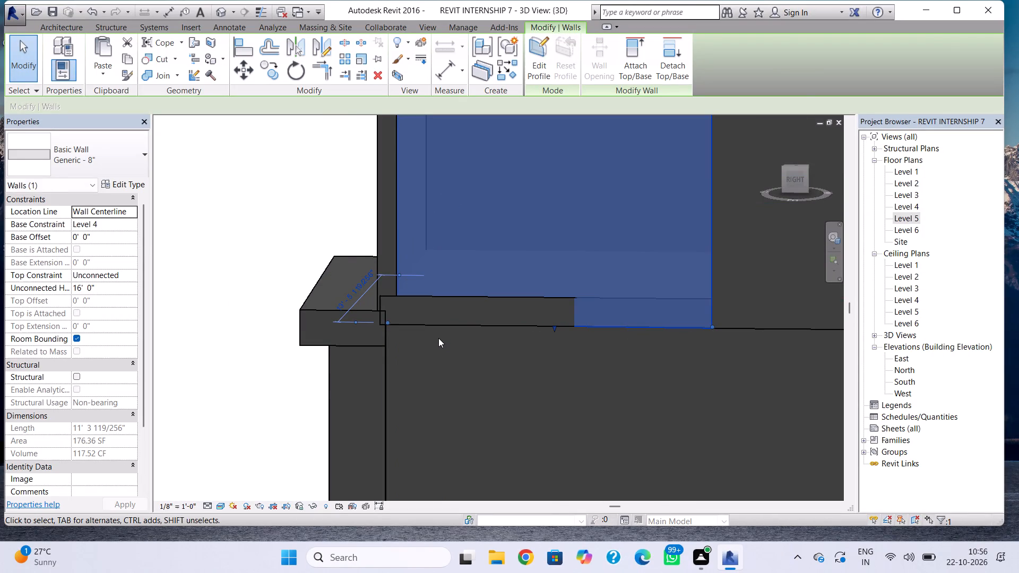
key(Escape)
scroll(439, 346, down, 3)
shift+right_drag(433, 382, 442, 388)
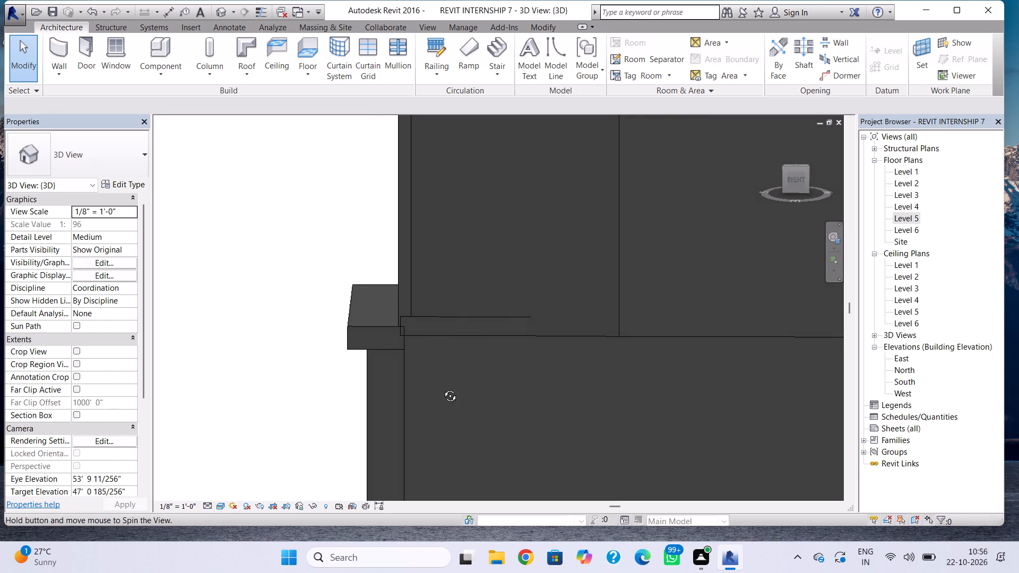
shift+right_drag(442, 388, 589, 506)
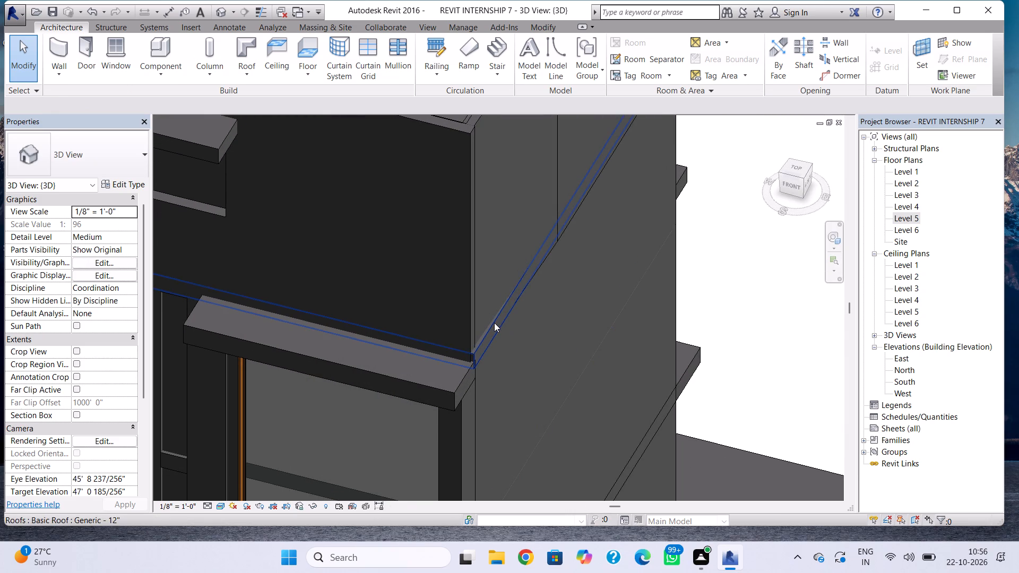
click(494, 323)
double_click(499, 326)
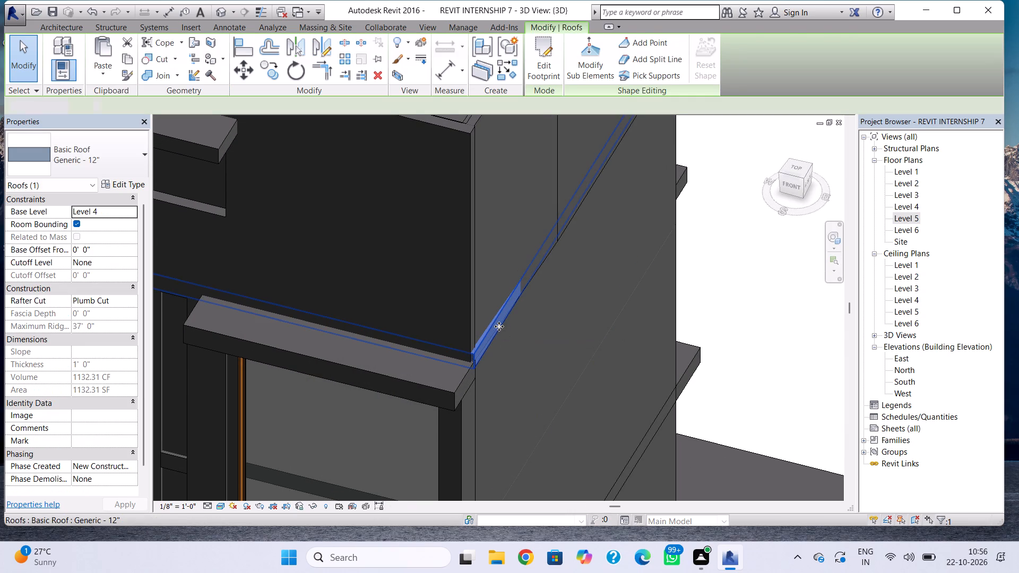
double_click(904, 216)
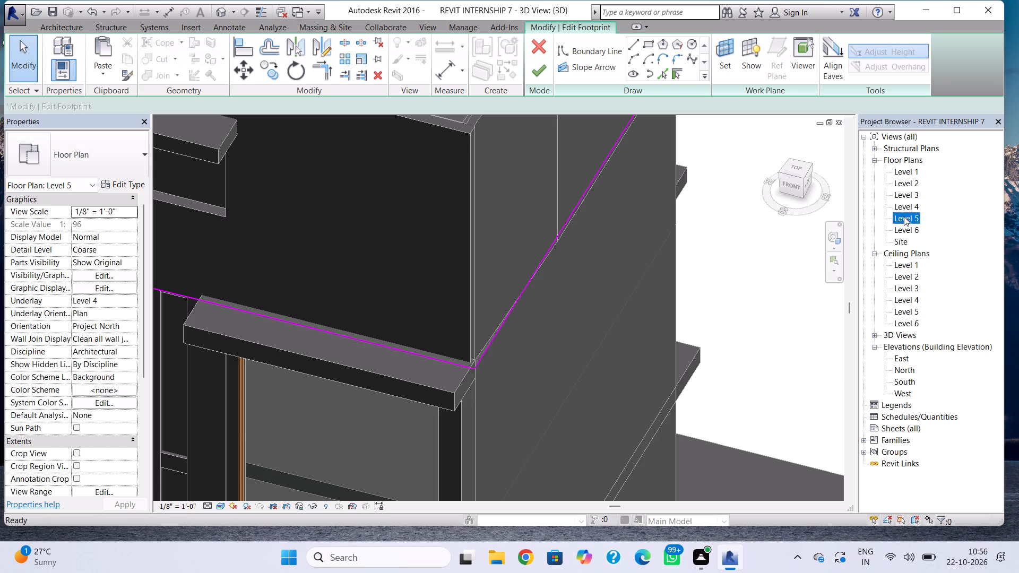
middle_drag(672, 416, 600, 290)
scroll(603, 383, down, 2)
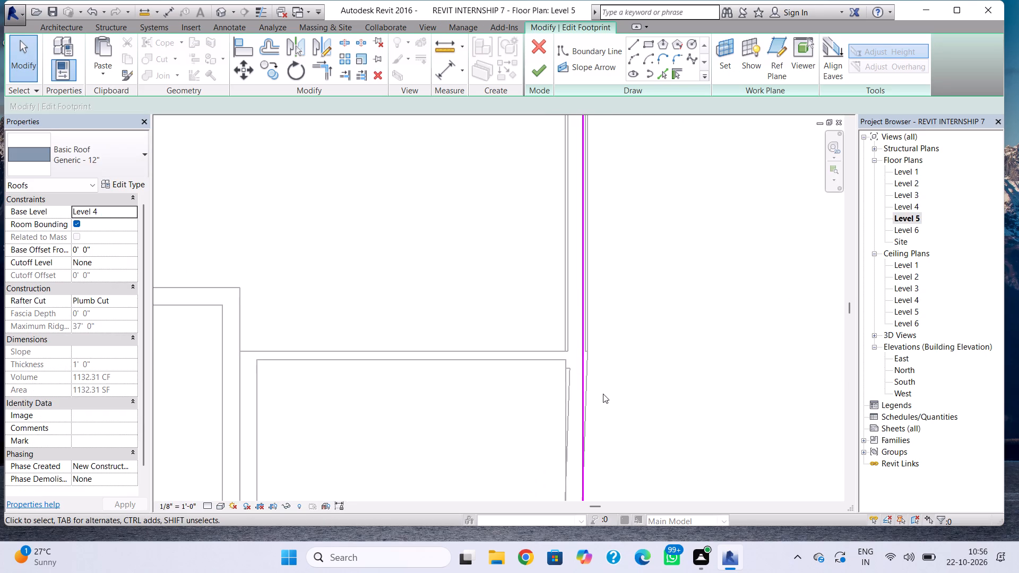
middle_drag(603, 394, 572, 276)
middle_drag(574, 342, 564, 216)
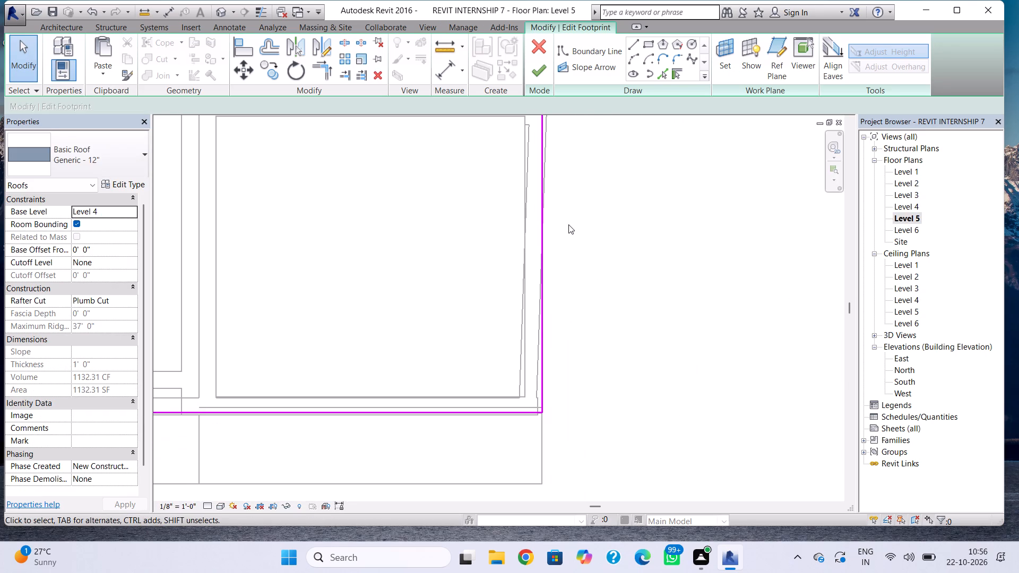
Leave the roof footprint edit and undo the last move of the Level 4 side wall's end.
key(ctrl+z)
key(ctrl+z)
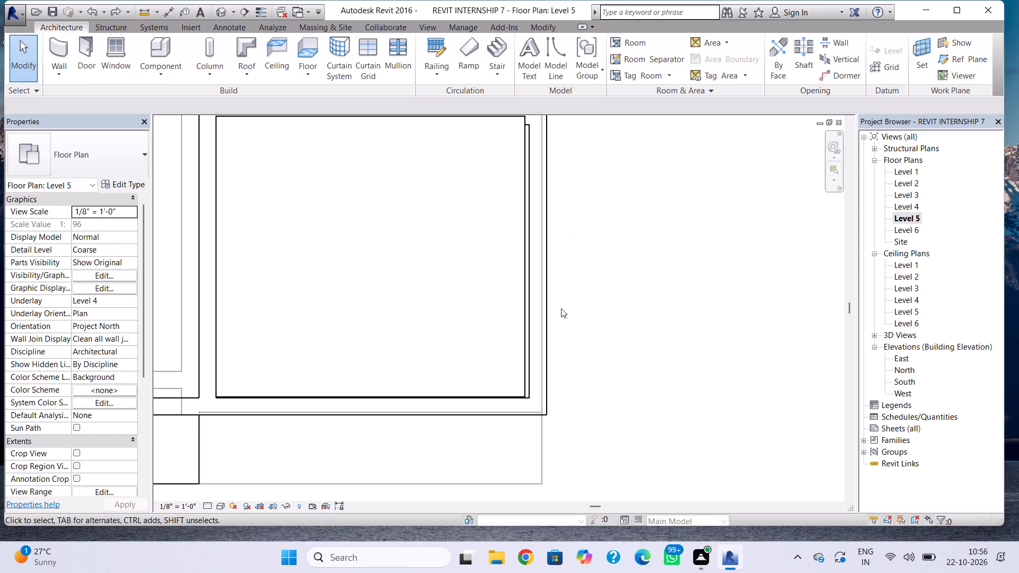
Nudge the Level 4 side wall slightly inward in the Level 5 plan until its outer face lines up with the roof edge.
click(551, 321)
scroll(551, 328, up, 3)
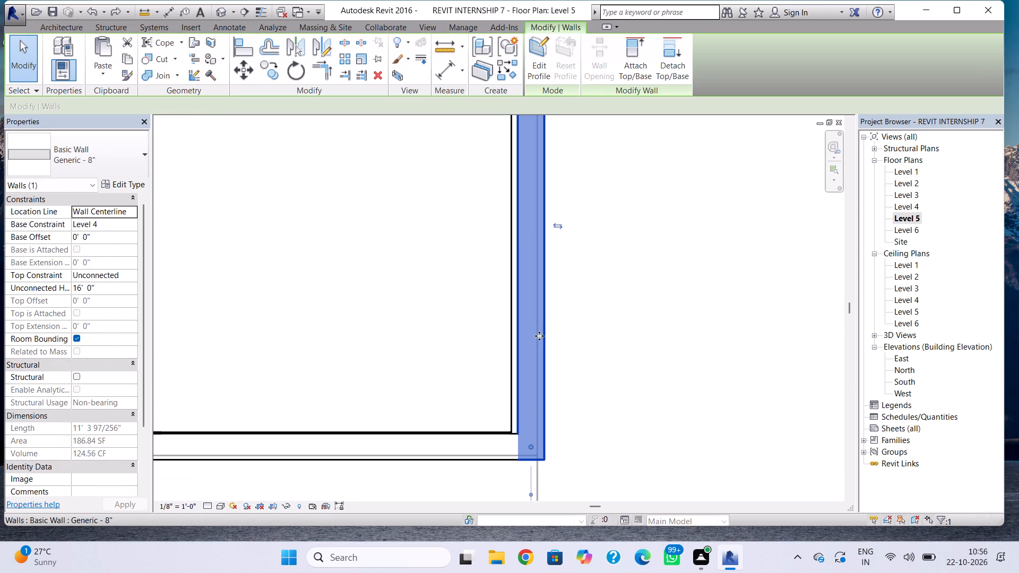
key(Left)
key(Left)
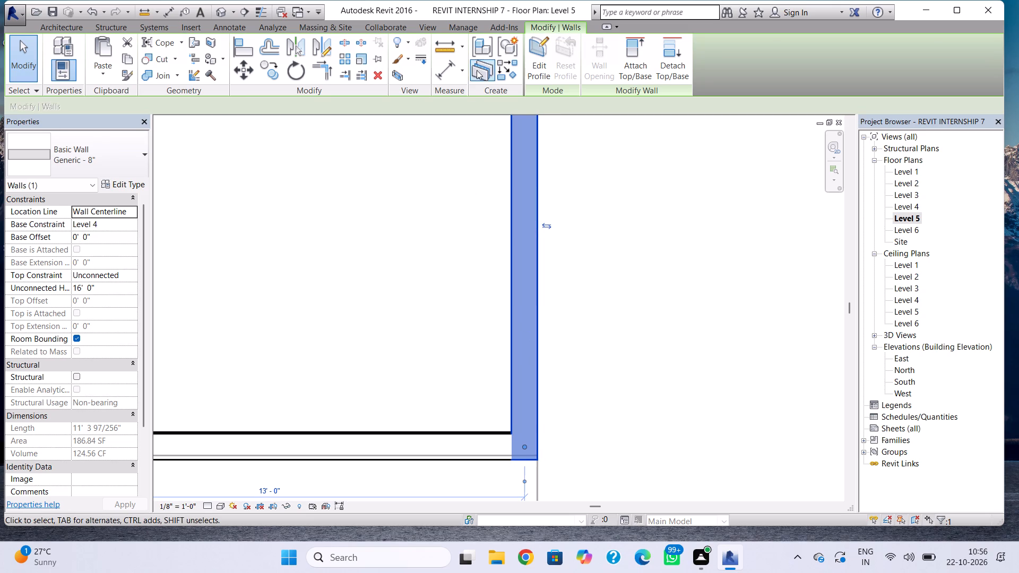
key(Escape)
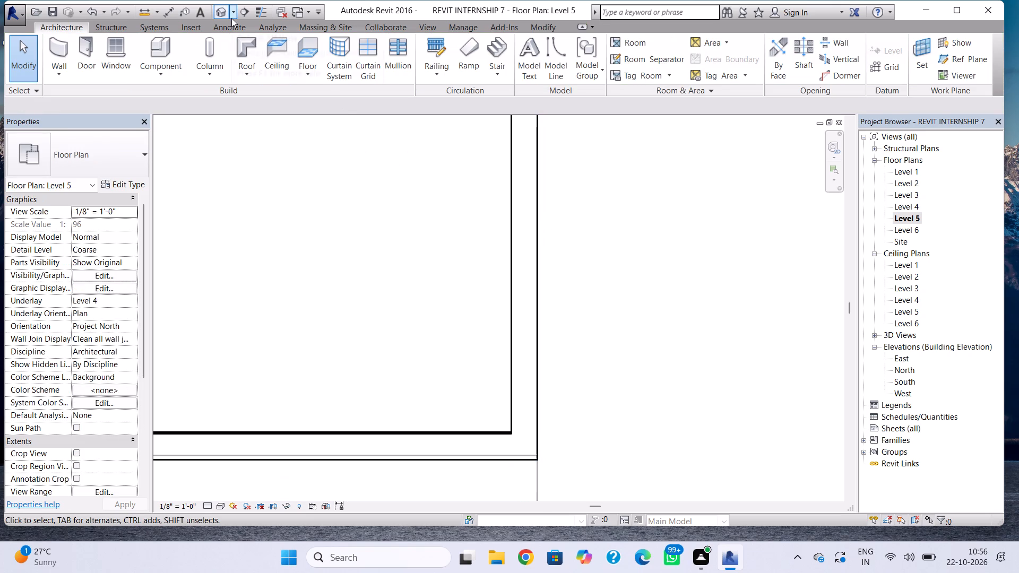
Edit the Level 4 roof footprint in the Level 5 plan, moving its side boundary line inward by about 2 1/2", and finish the sketch.
click(221, 10)
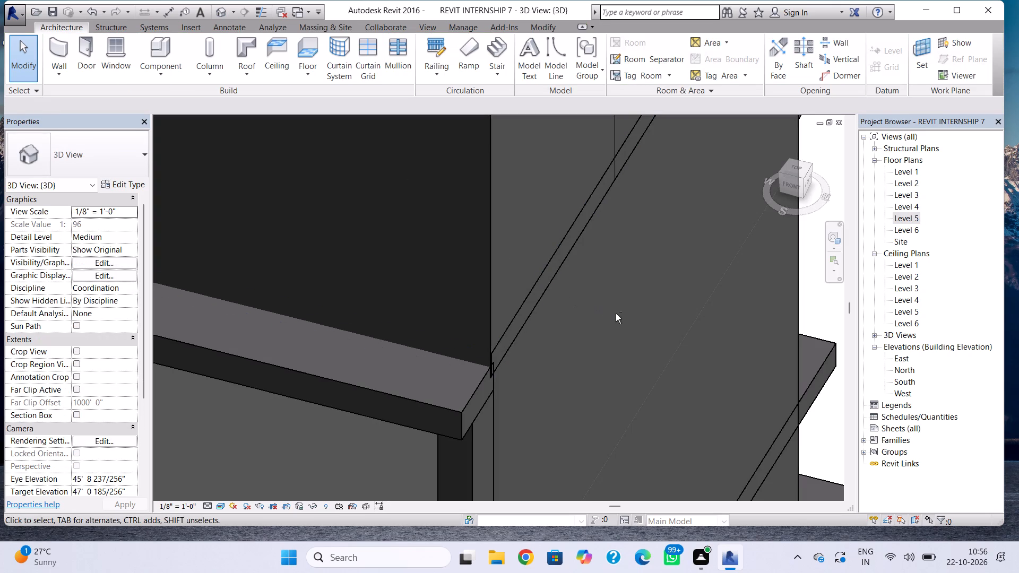
shift+right_drag(616, 314, 599, 286)
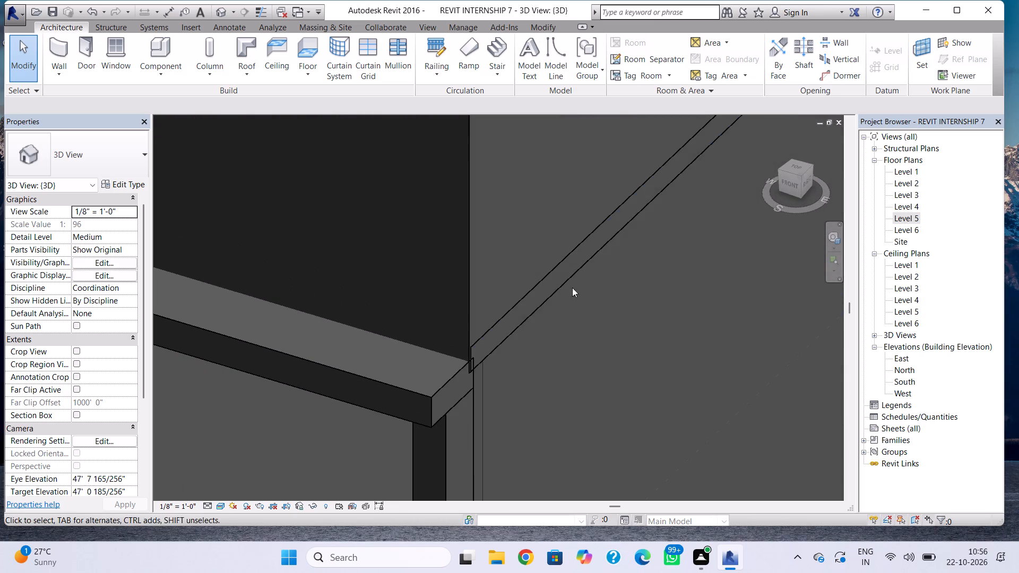
click(548, 290)
click(554, 294)
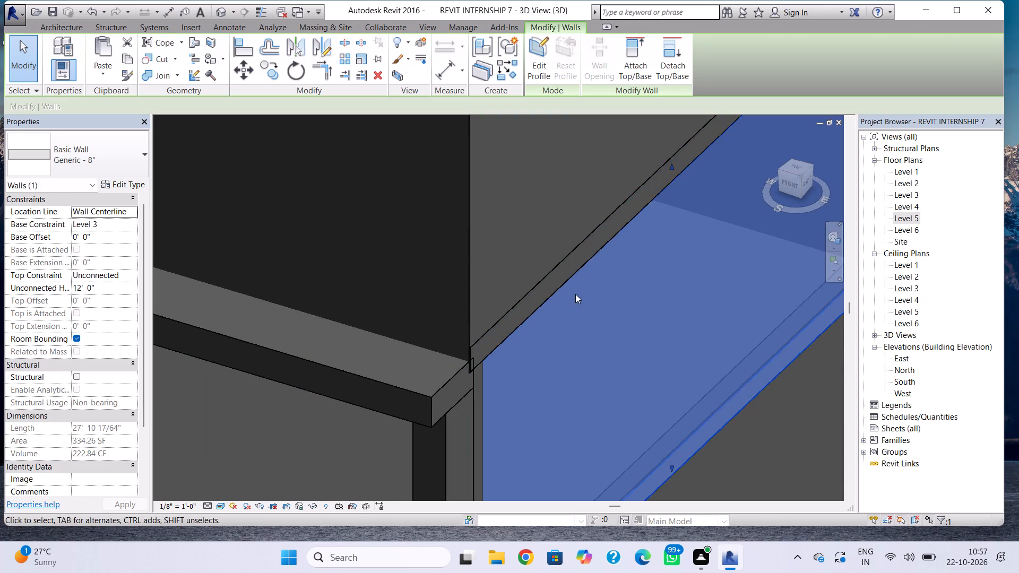
key(Escape)
double_click(541, 283)
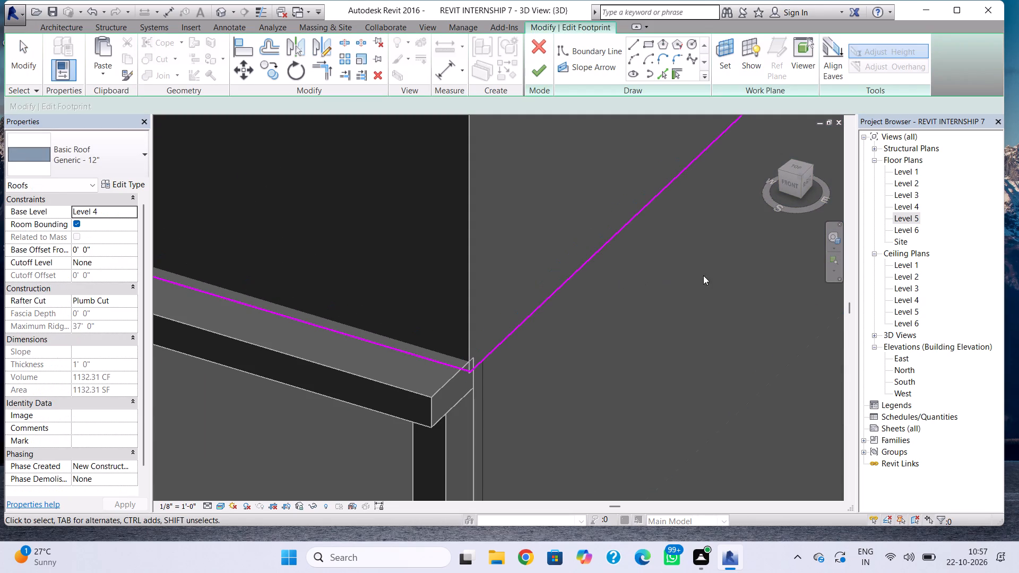
double_click(905, 218)
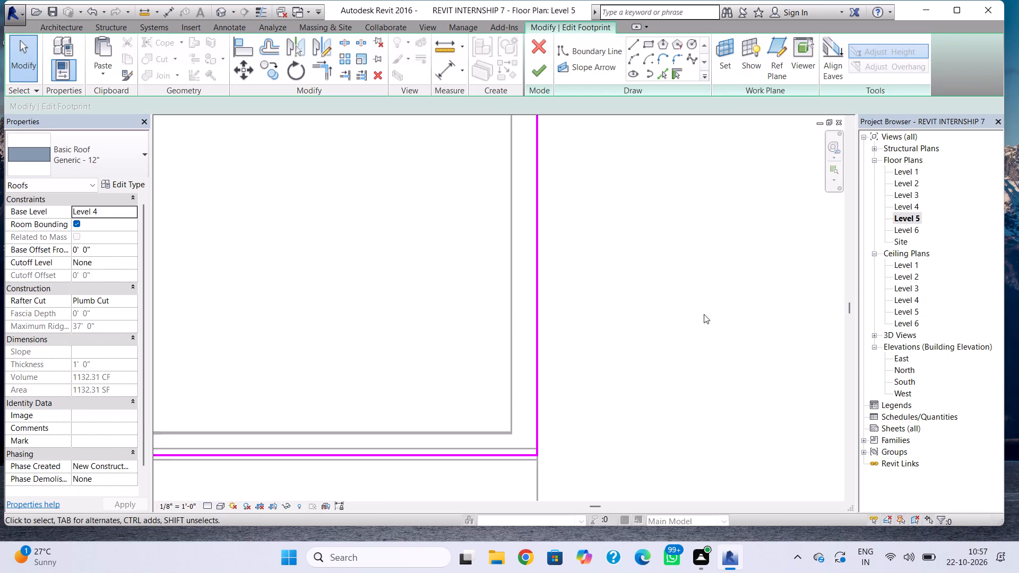
scroll(614, 346, up, 3)
middle_drag(506, 347, 484, 237)
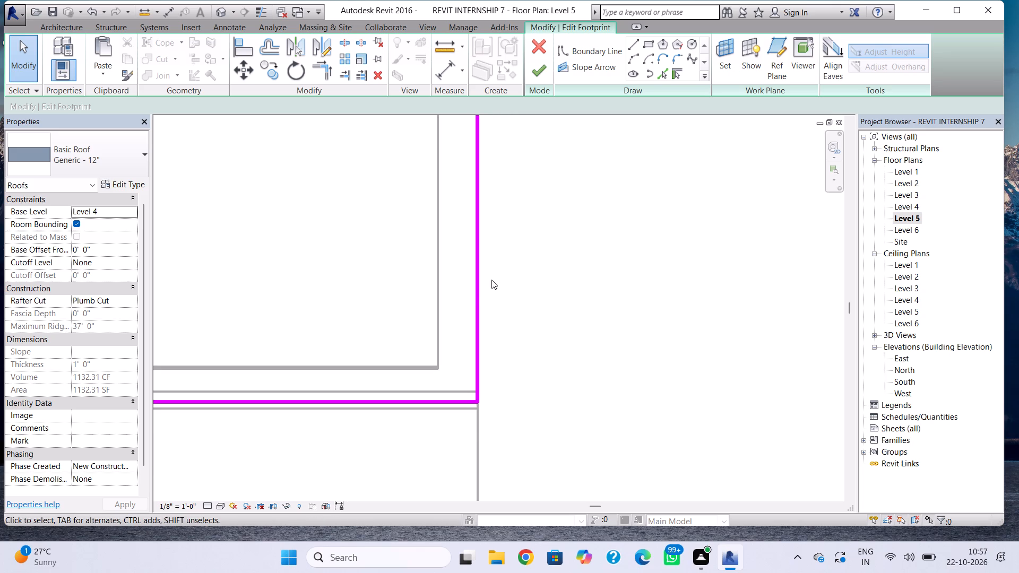
click(476, 287)
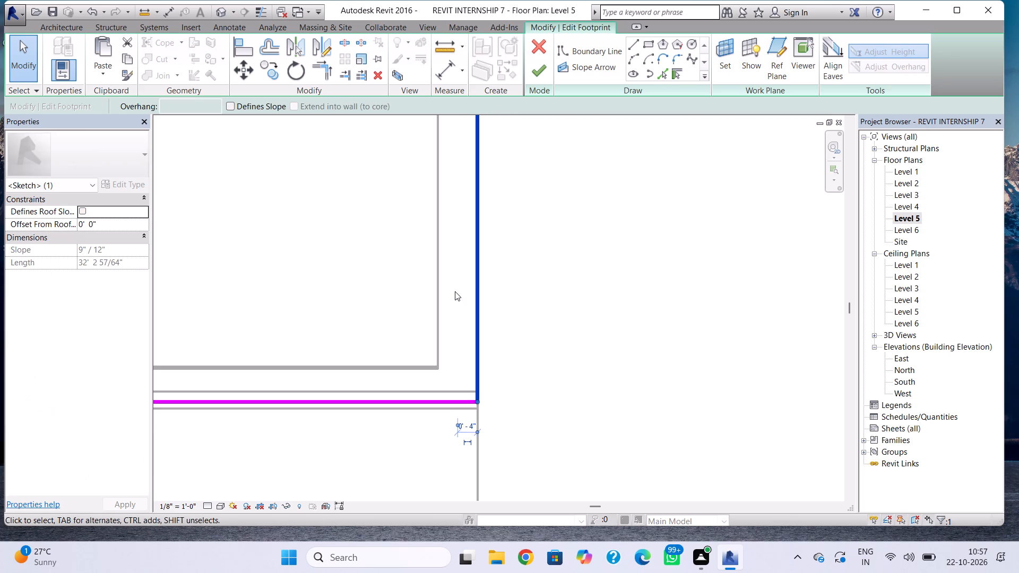
key(Left)
key(Left)
key(Left)
key(Left)
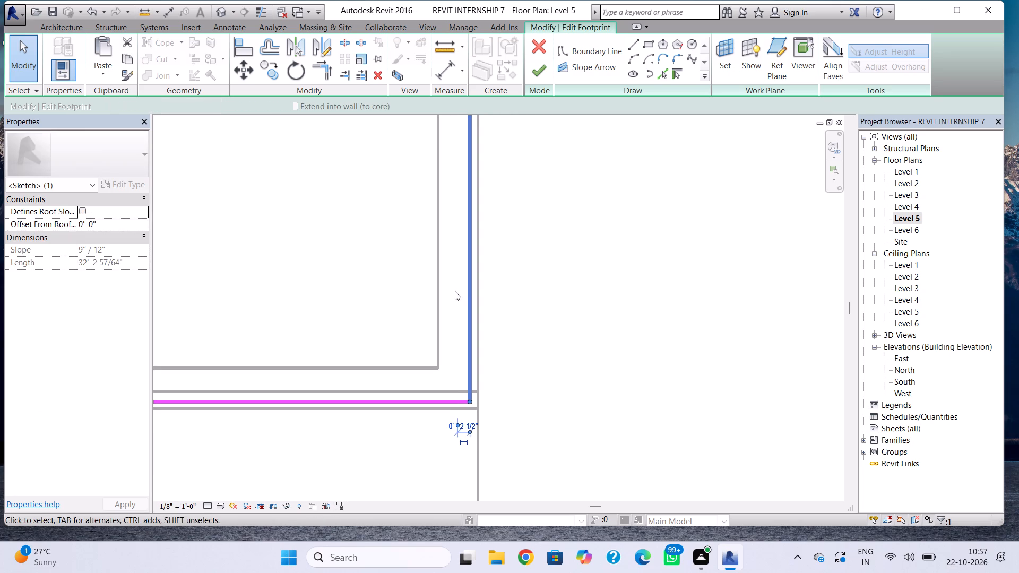
key(Left)
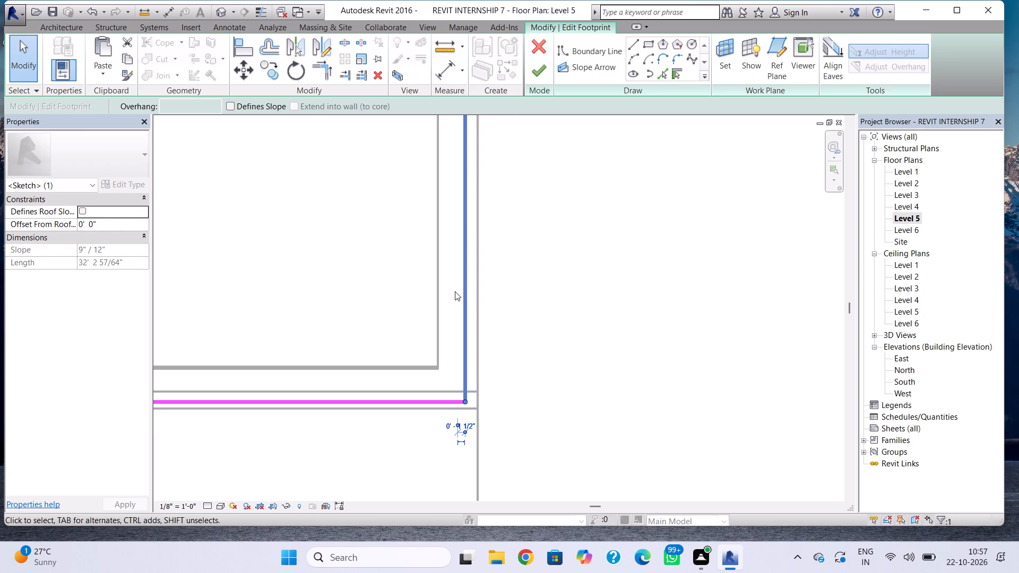
click(534, 72)
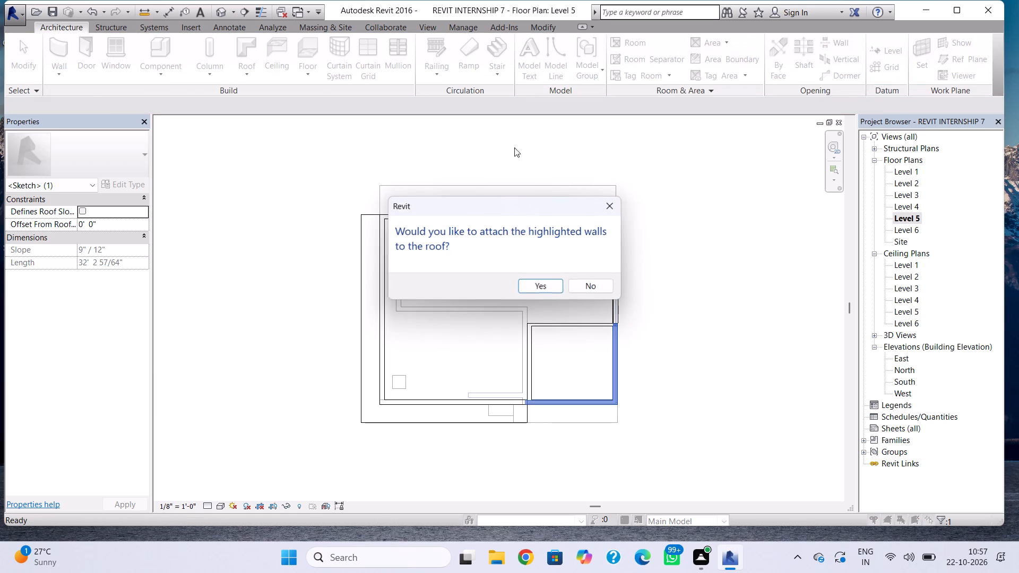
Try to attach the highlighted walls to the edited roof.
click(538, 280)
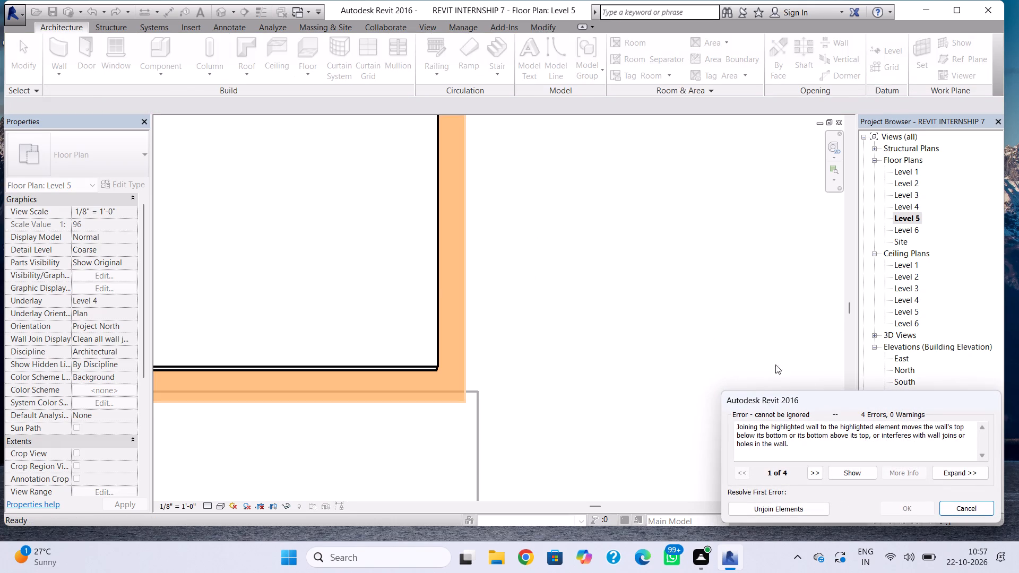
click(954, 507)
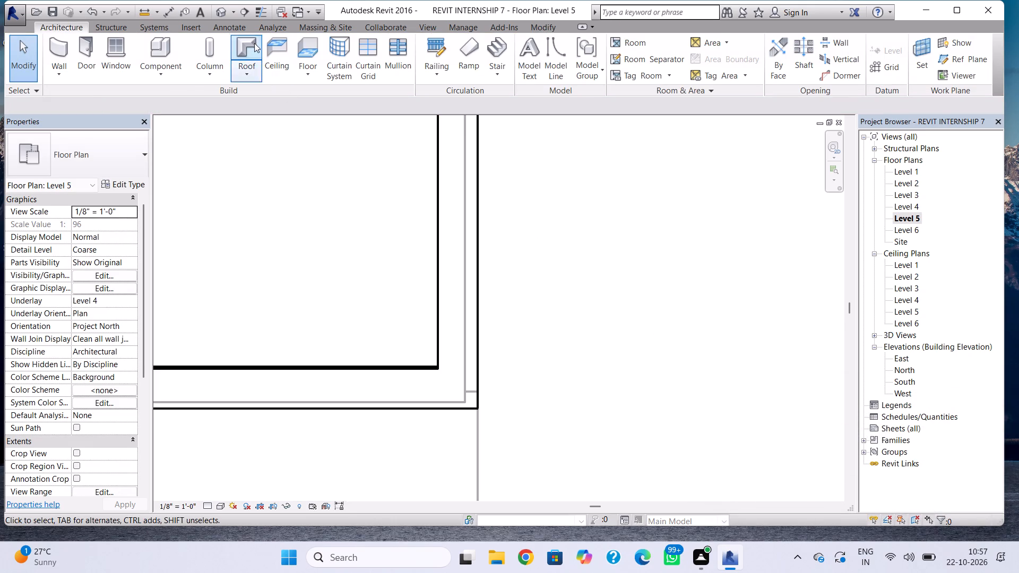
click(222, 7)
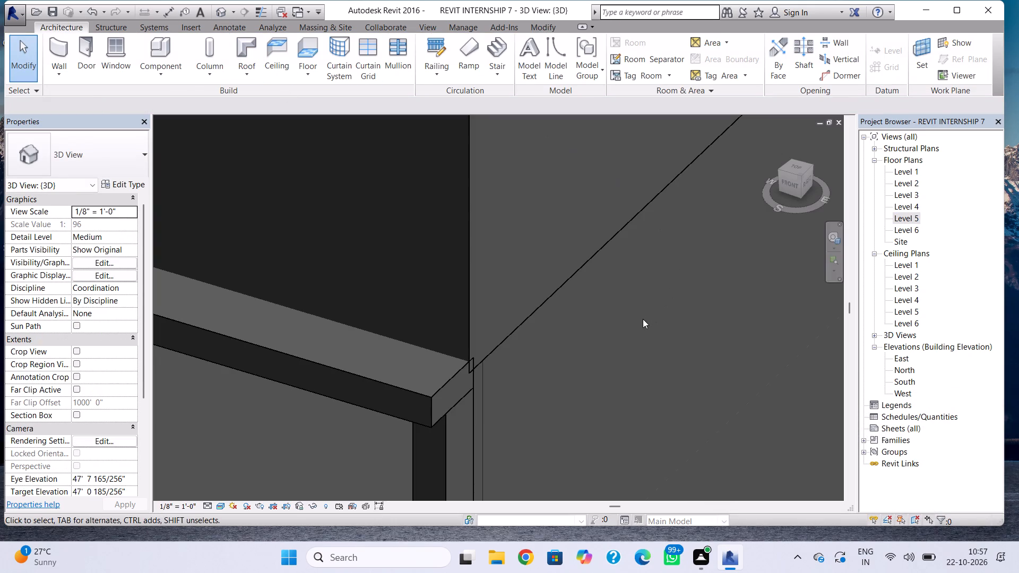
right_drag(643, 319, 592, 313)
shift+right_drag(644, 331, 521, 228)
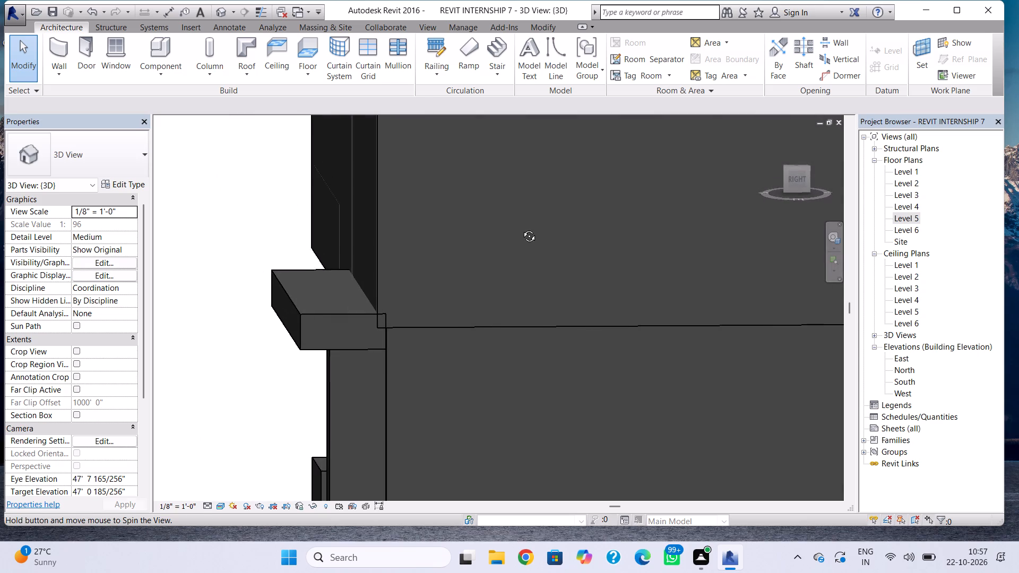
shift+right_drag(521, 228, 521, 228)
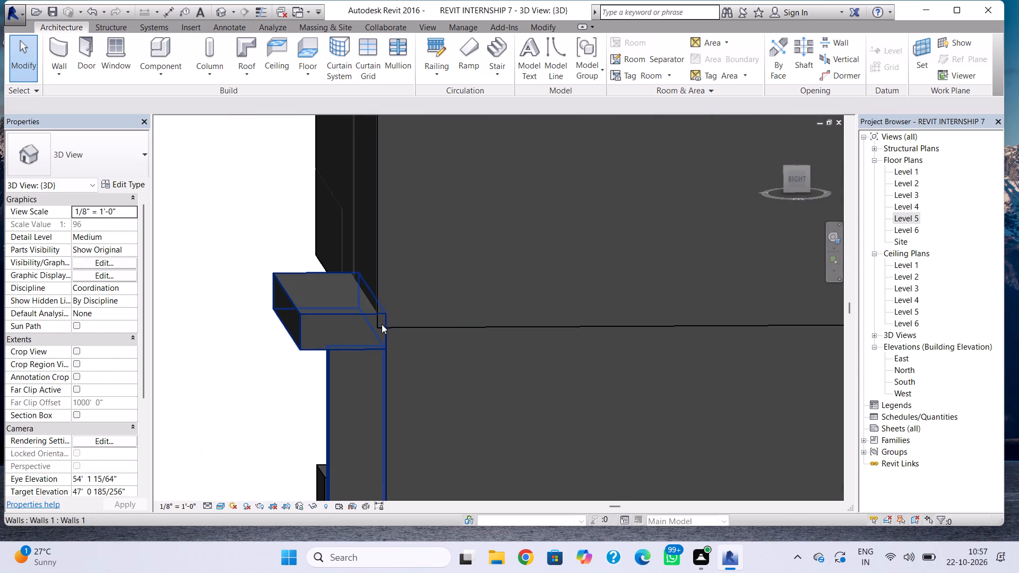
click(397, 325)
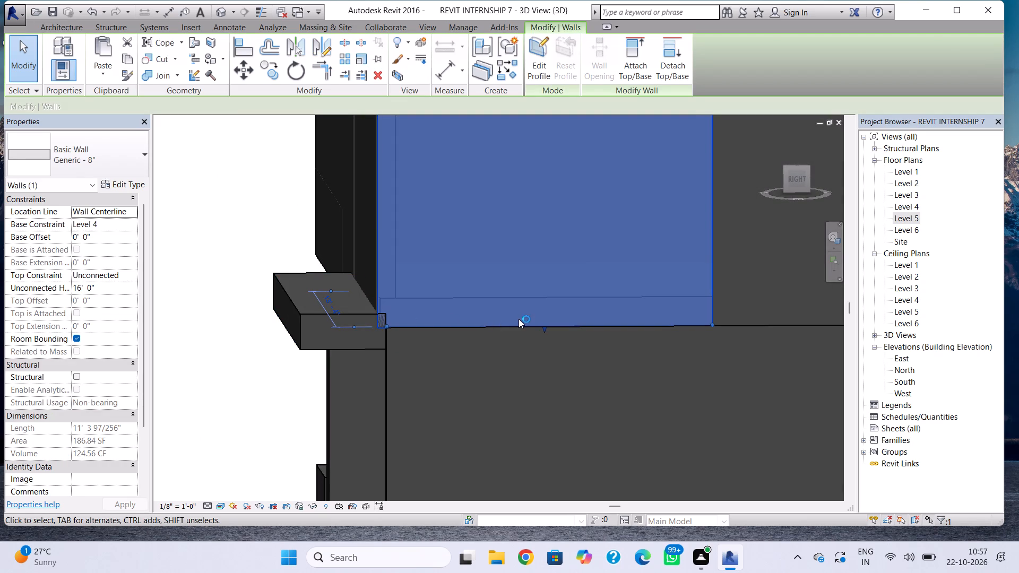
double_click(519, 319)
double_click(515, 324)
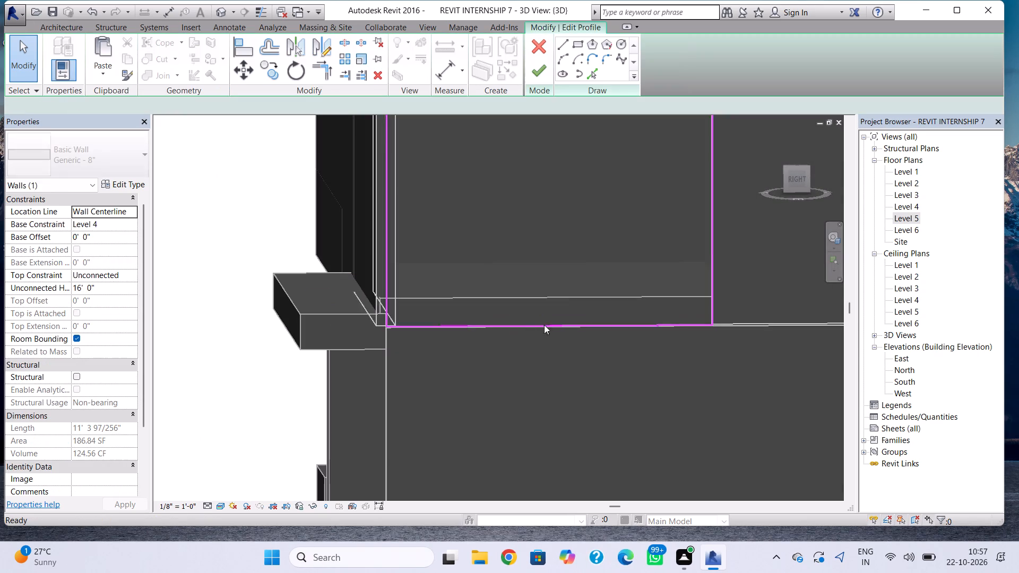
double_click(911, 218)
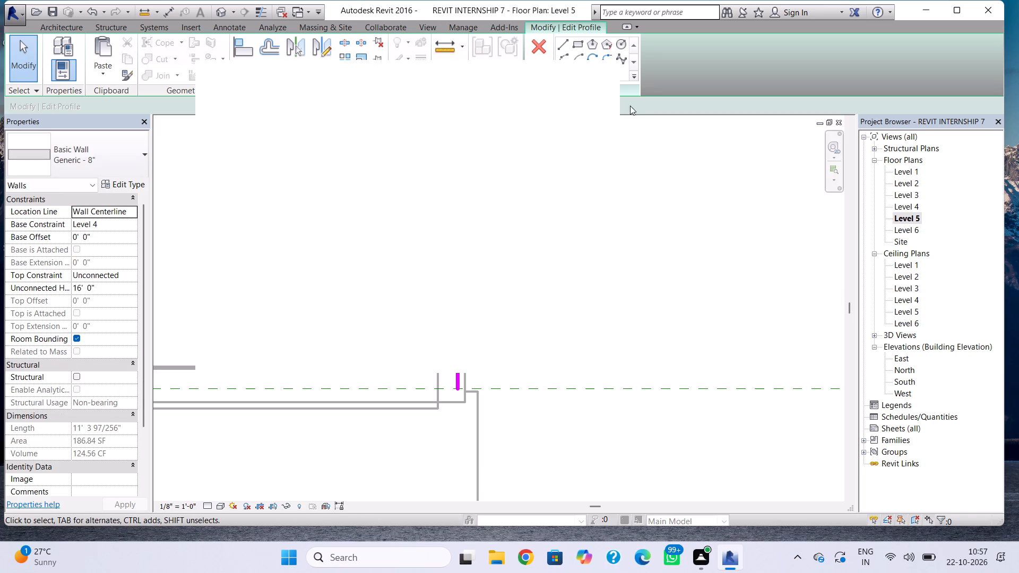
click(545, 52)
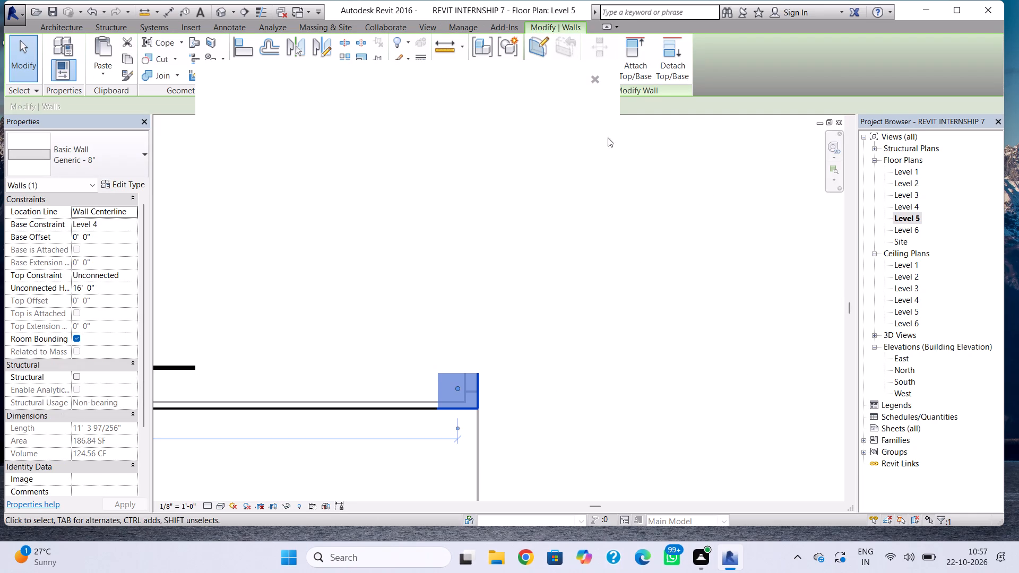
Dismiss the blank pop-up window covering the Level 5 plan.
click(593, 83)
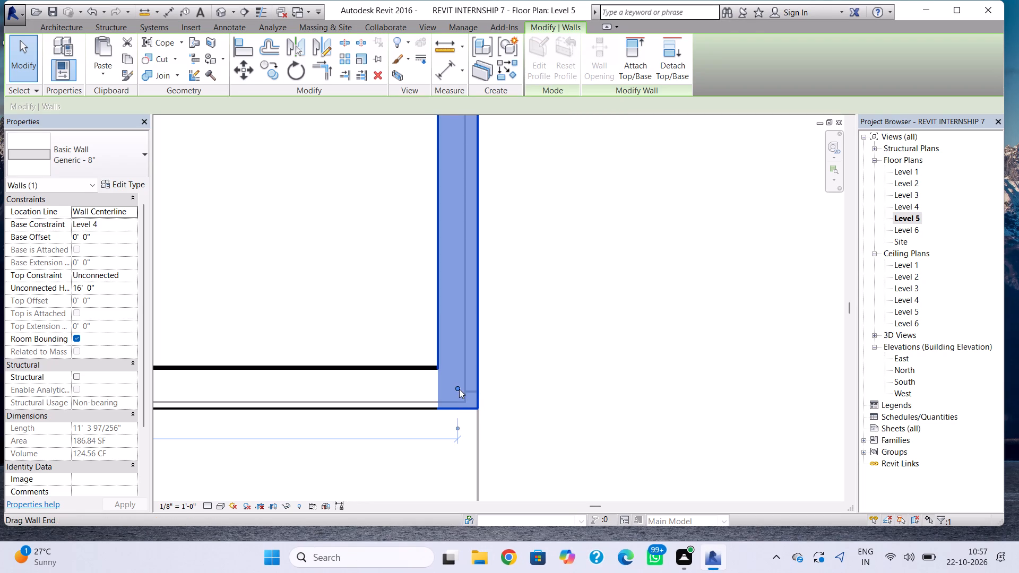
Pull the front end of the Level 4 side wall back from the corner, shortening the wall to about 10' 7".
drag(459, 388, 460, 369)
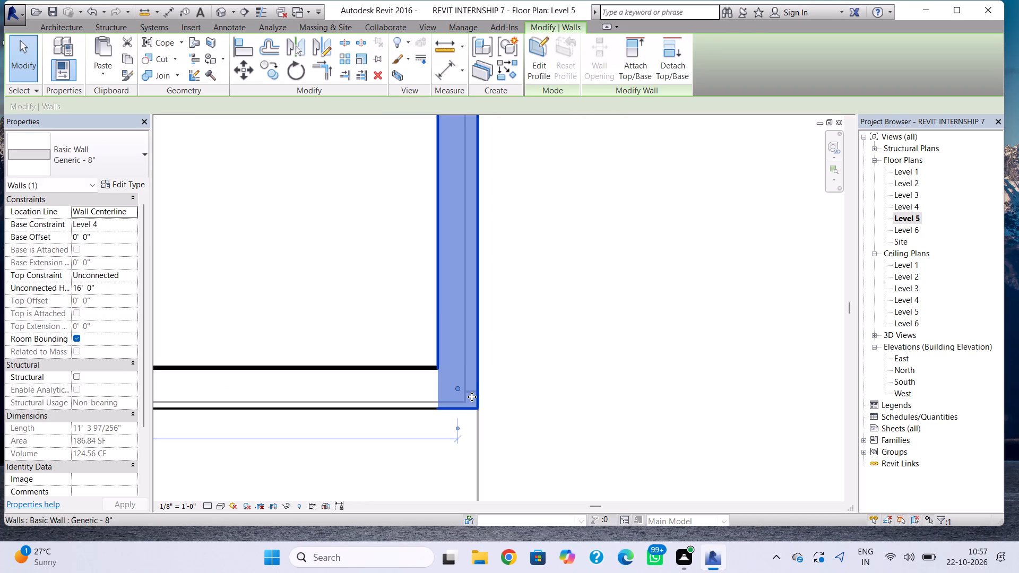
drag(456, 387, 459, 349)
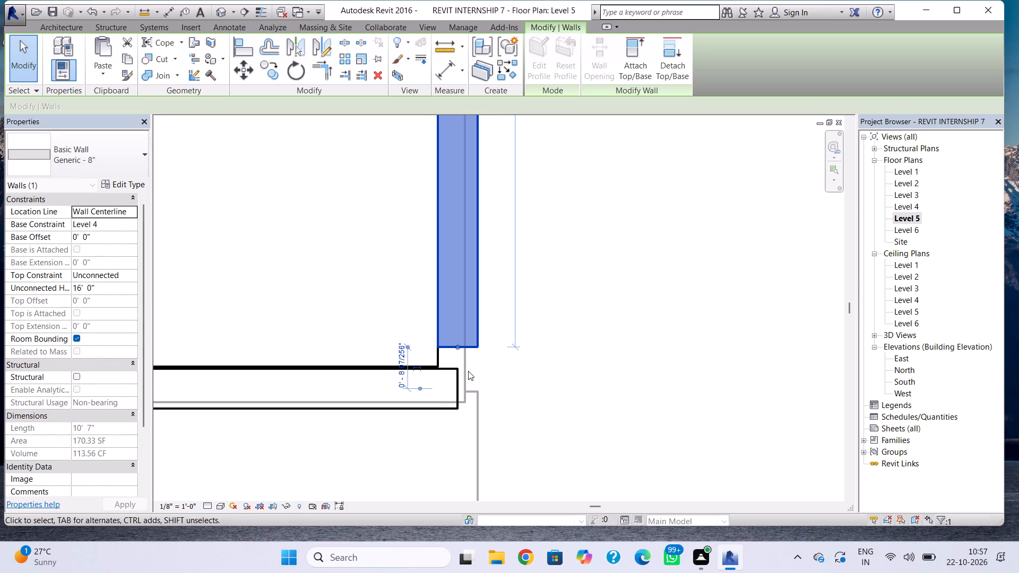
Edit the Level 4 roof footprint in the Level 5 plan, moving its side boundary line inward by about 6 1/2", and finish the sketch.
scroll(463, 348, up, 3)
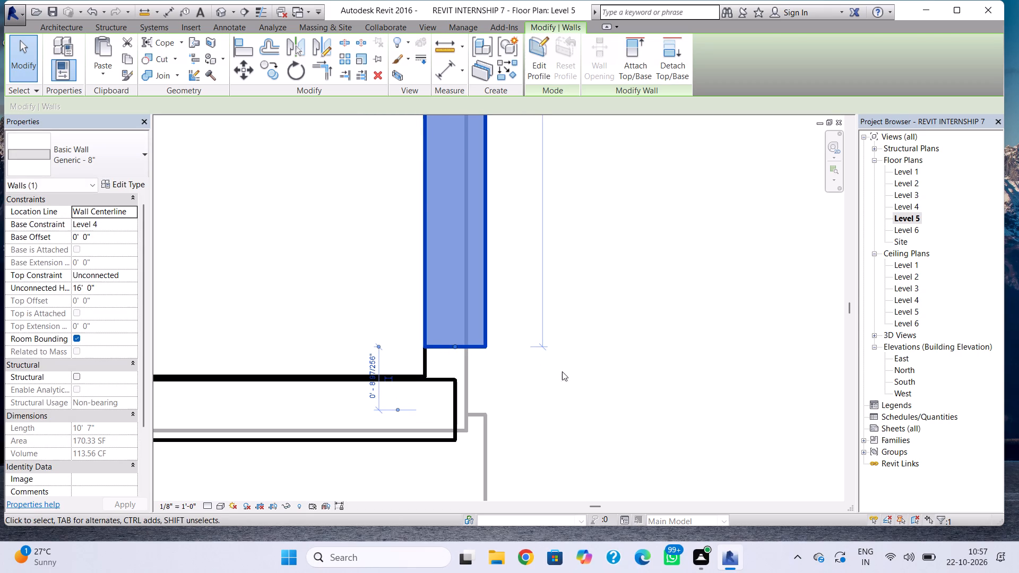
click(583, 371)
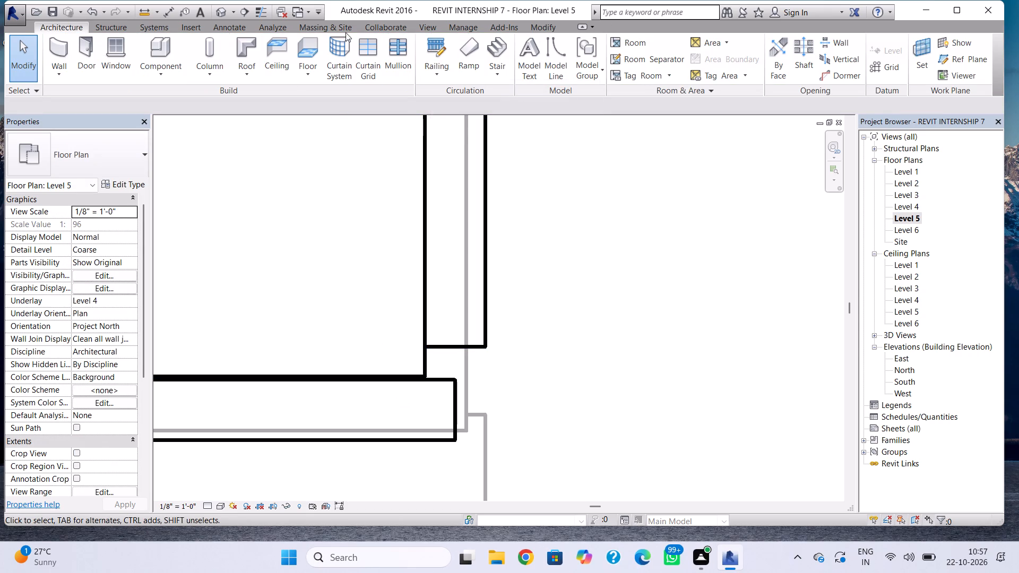
click(216, 13)
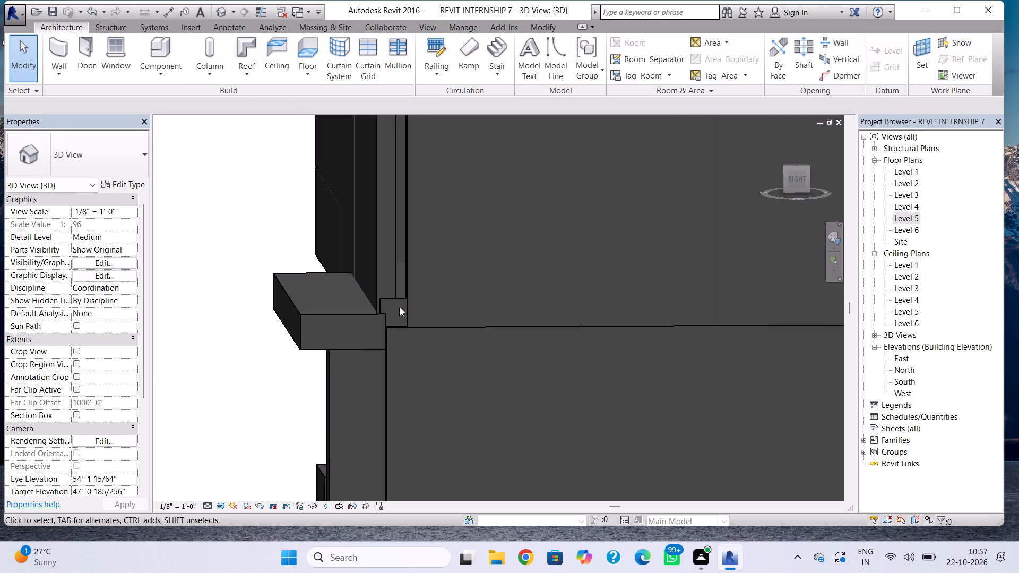
shift+right_drag(426, 357, 540, 456)
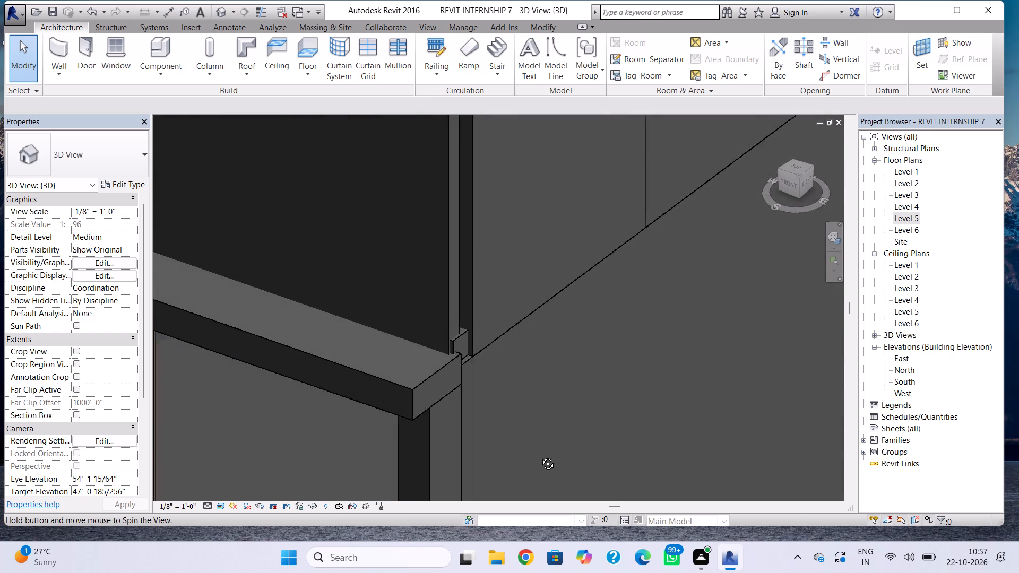
shift+right_drag(540, 456, 549, 460)
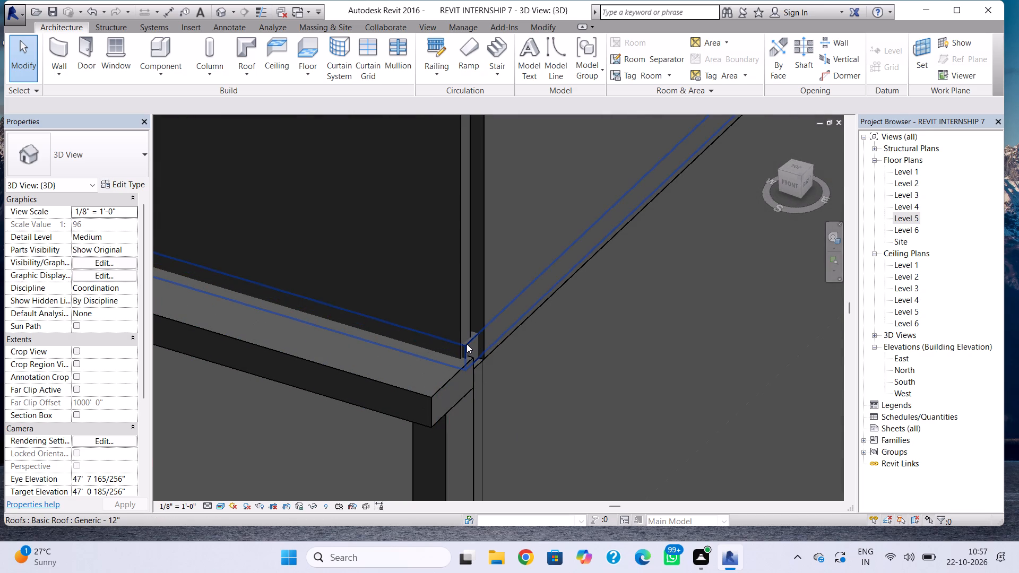
click(467, 344)
double_click(471, 346)
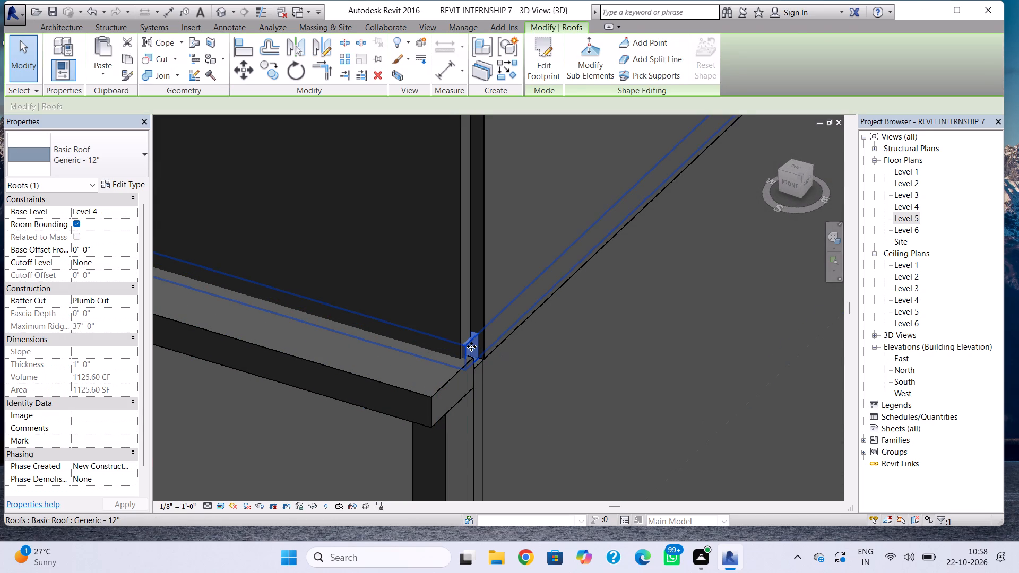
double_click(904, 215)
click(462, 411)
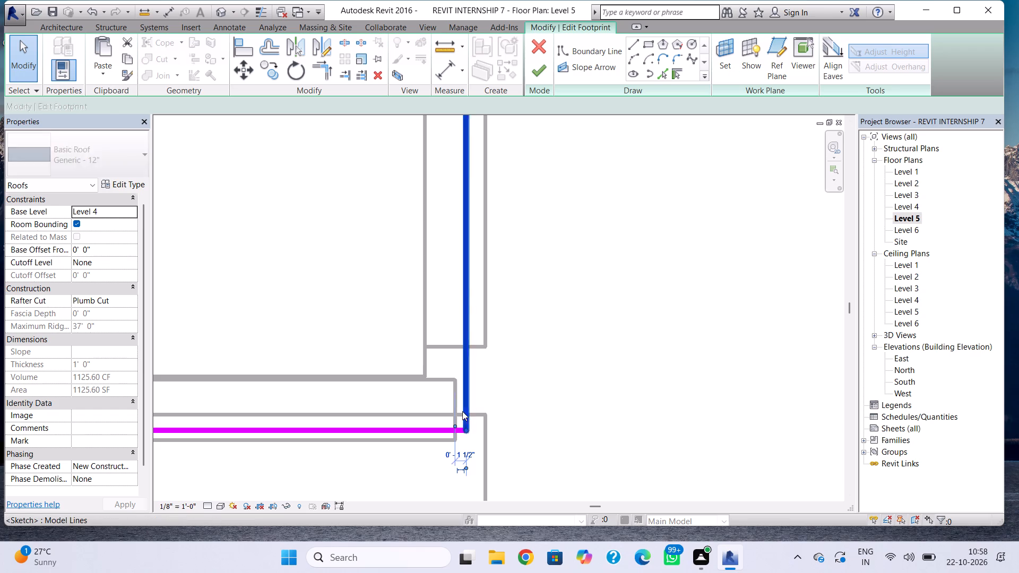
key(Left)
key(Left)
key(Left)
key(Left)
key(Left)
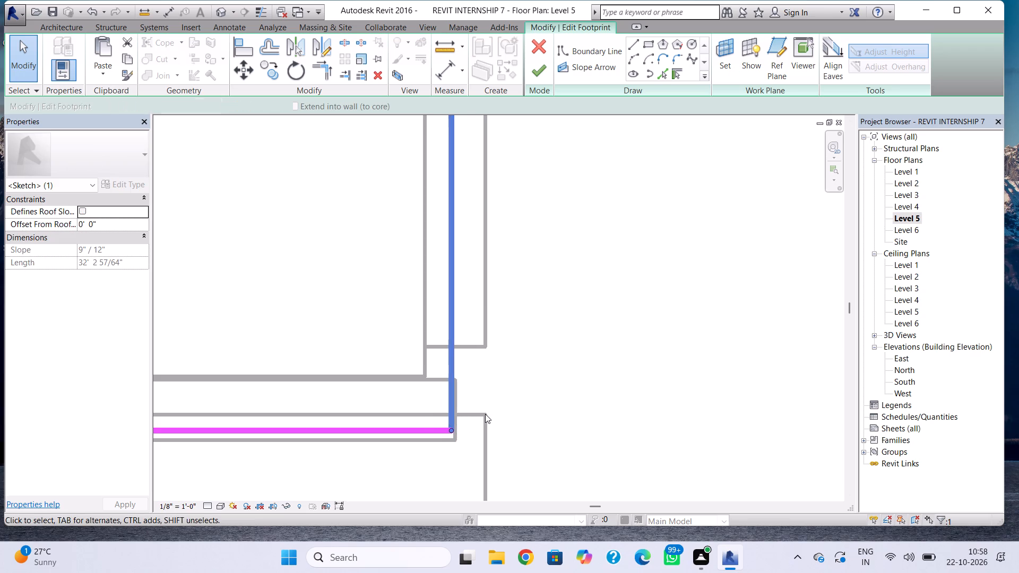
key(Left)
key(Left)
key(Left)
key(Left)
key(Left)
key(Left)
key(Left)
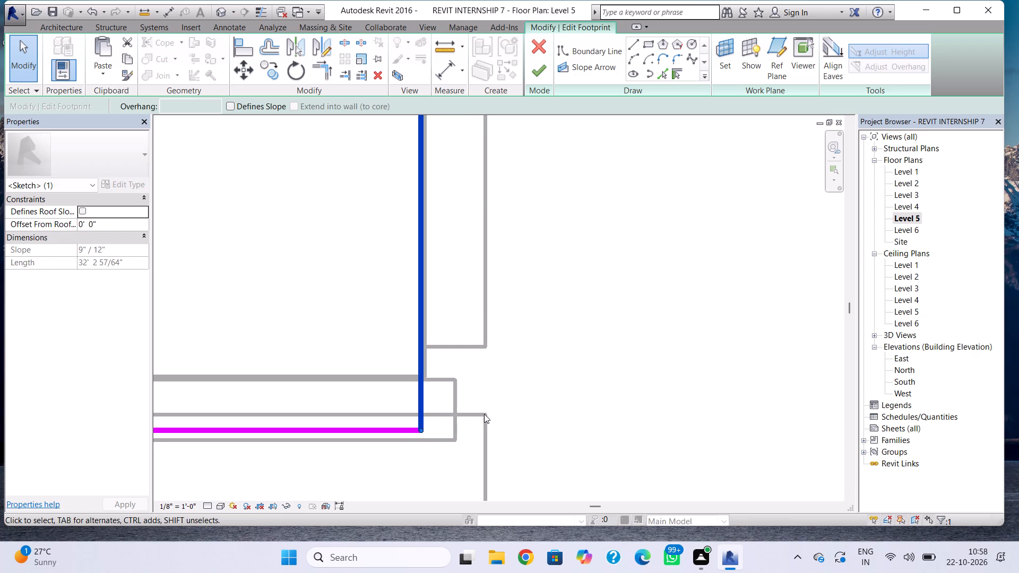
key(Left)
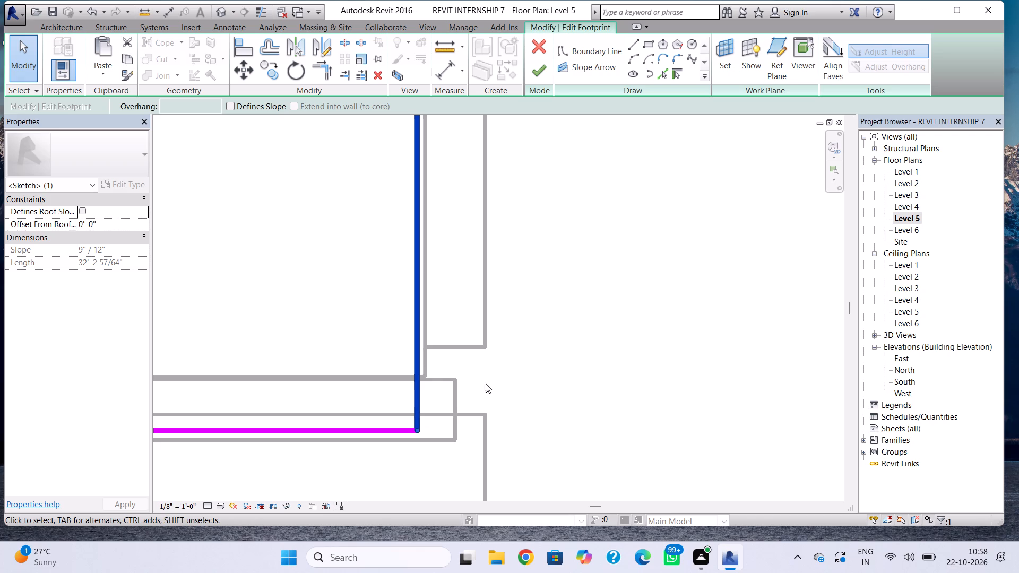
click(481, 346)
click(532, 73)
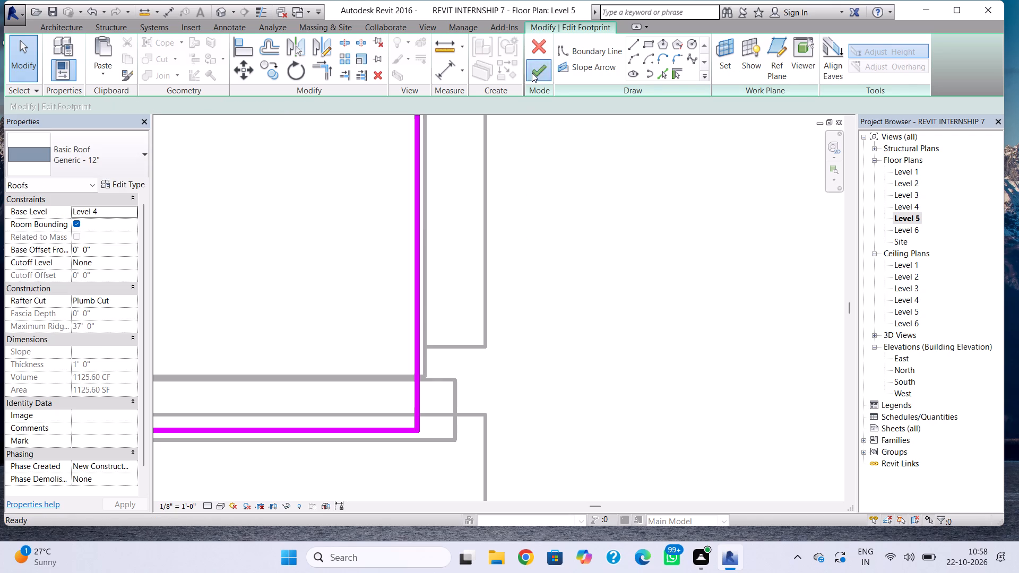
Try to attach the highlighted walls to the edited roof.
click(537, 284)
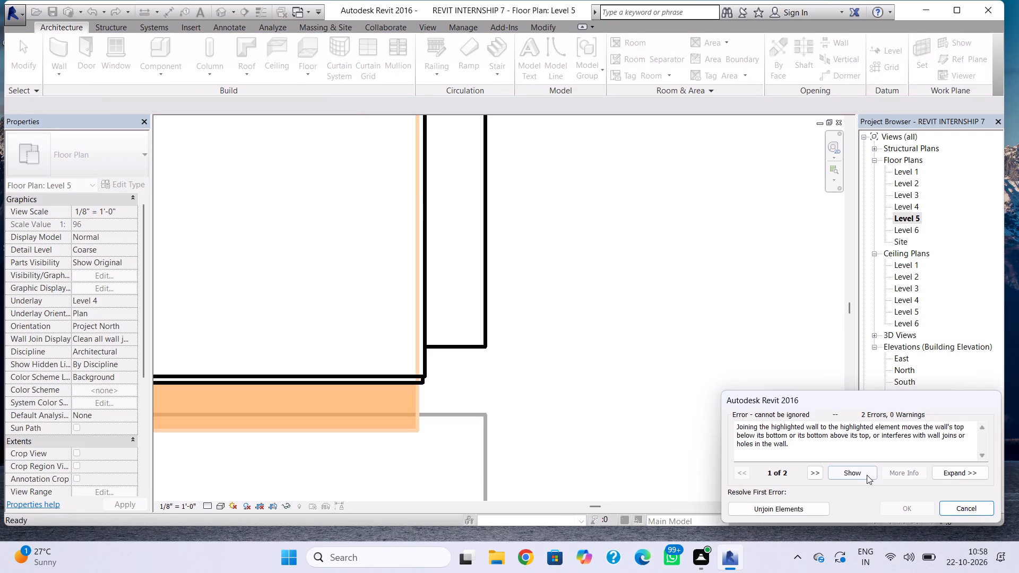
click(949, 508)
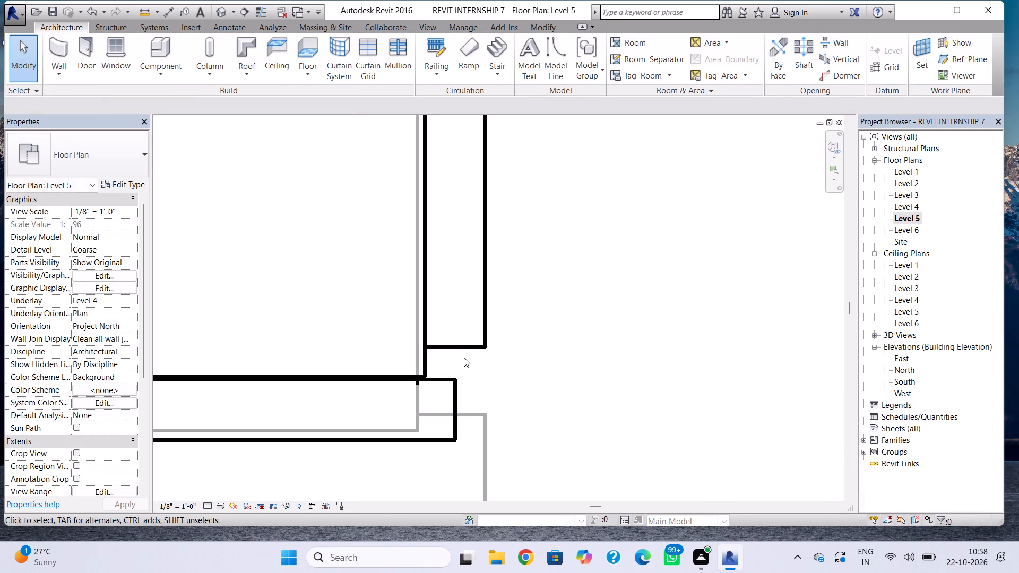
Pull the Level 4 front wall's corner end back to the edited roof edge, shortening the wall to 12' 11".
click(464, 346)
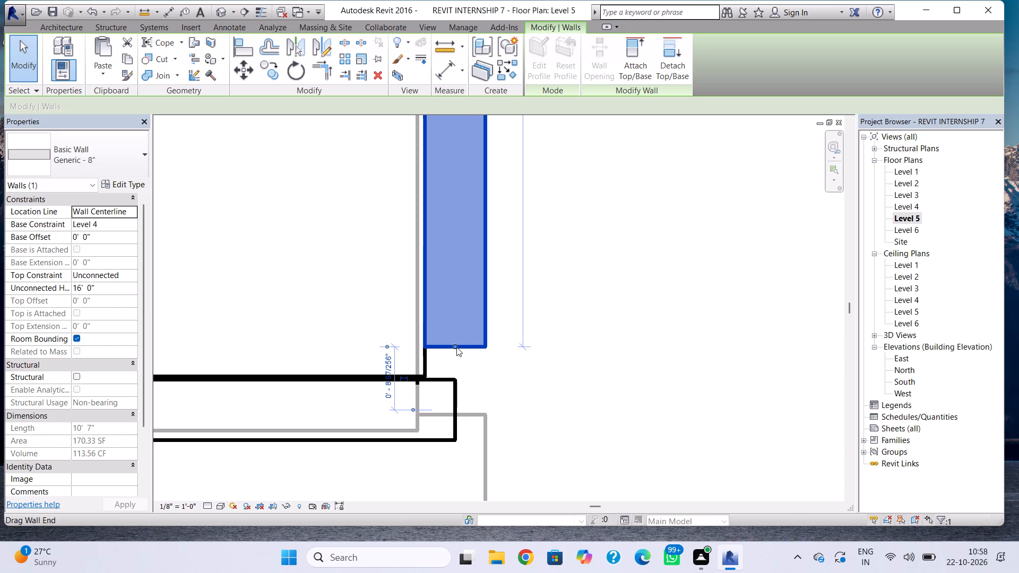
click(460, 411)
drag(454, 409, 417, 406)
Extend the front end of the Level 4 side wall just past the front wall's outer face, to a length of 11' 8".
click(464, 341)
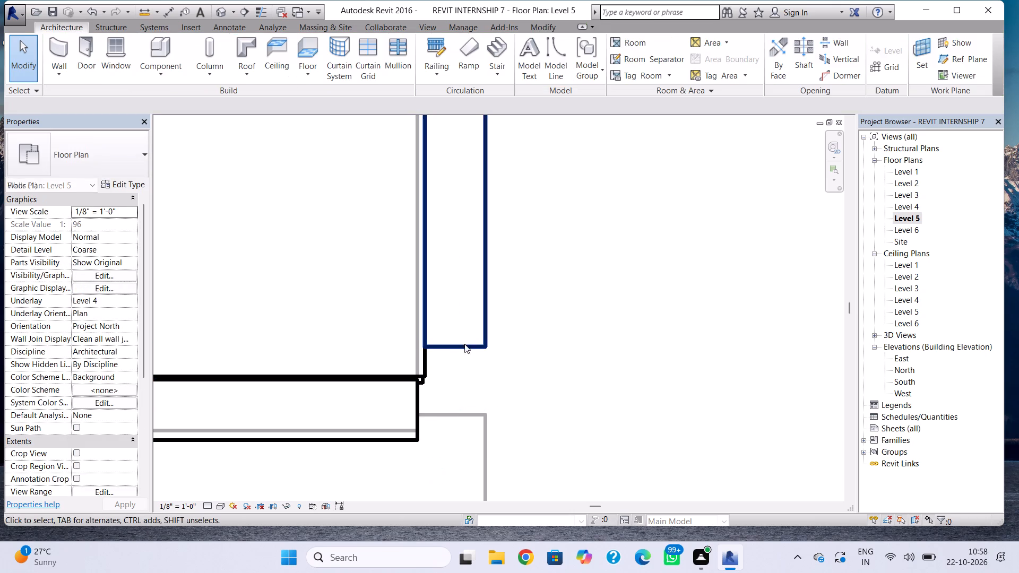
click(460, 349)
drag(457, 349, 453, 414)
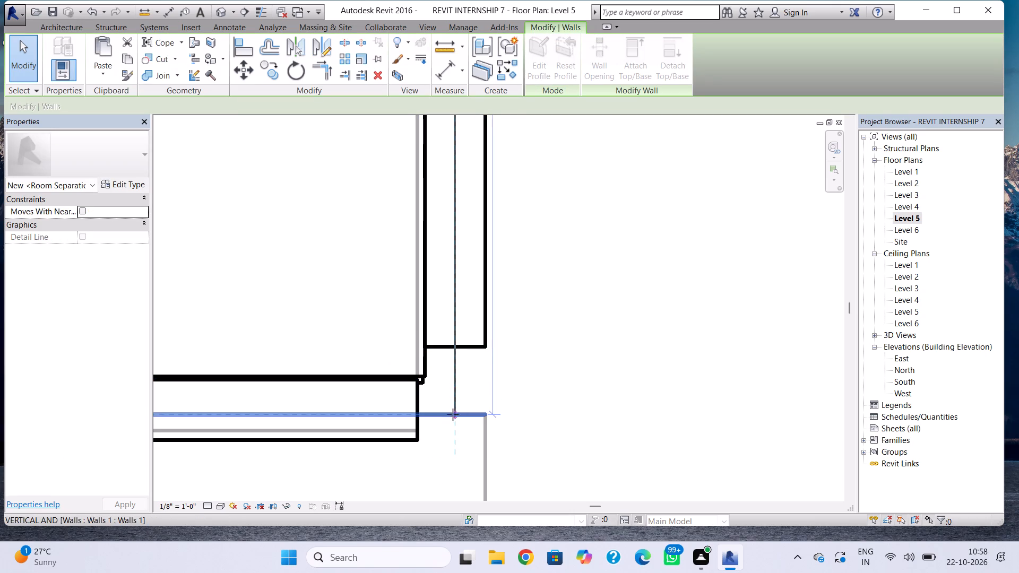
drag(453, 414, 451, 419)
click(605, 373)
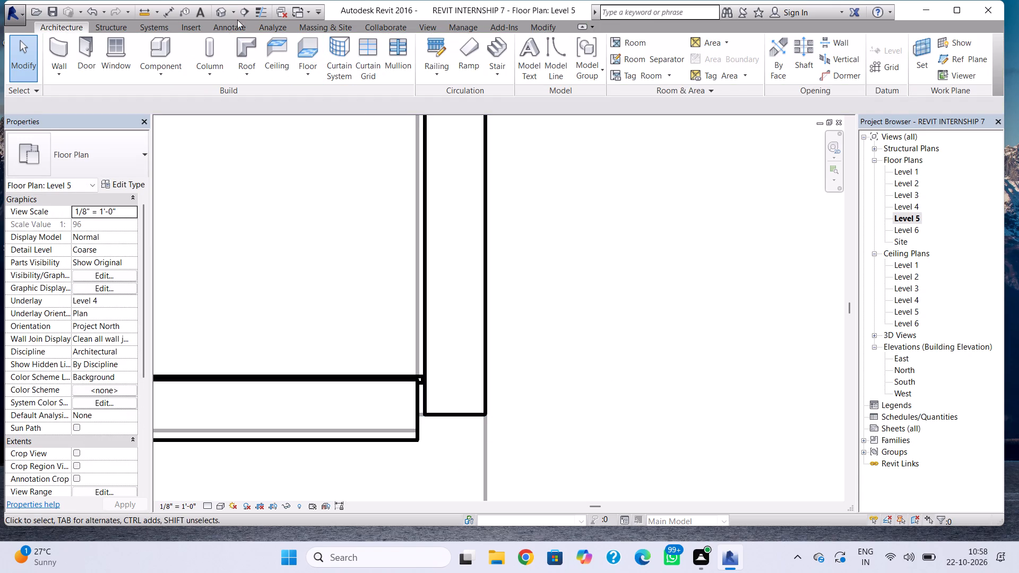
click(221, 12)
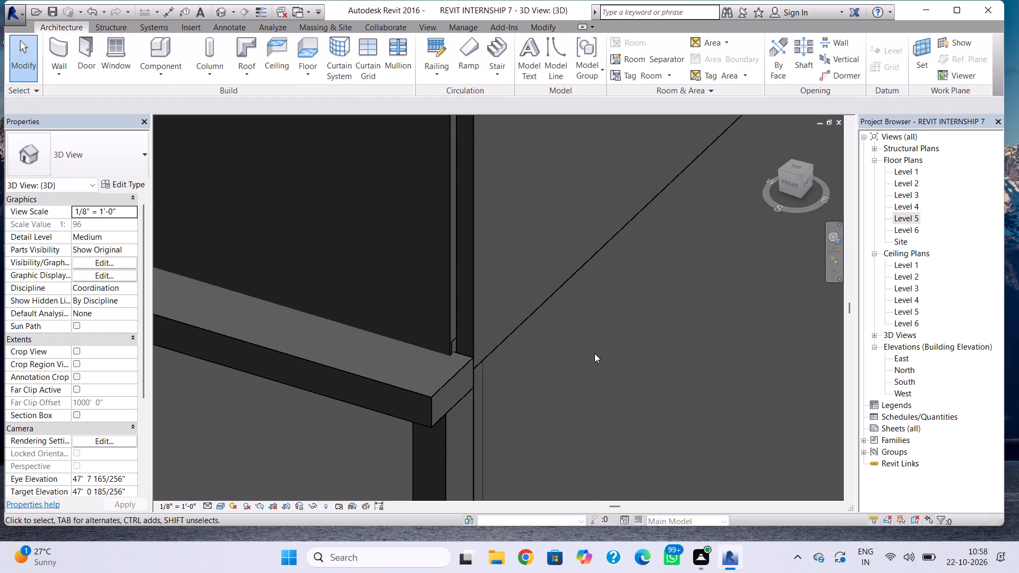
shift+right_drag(591, 362, 494, 281)
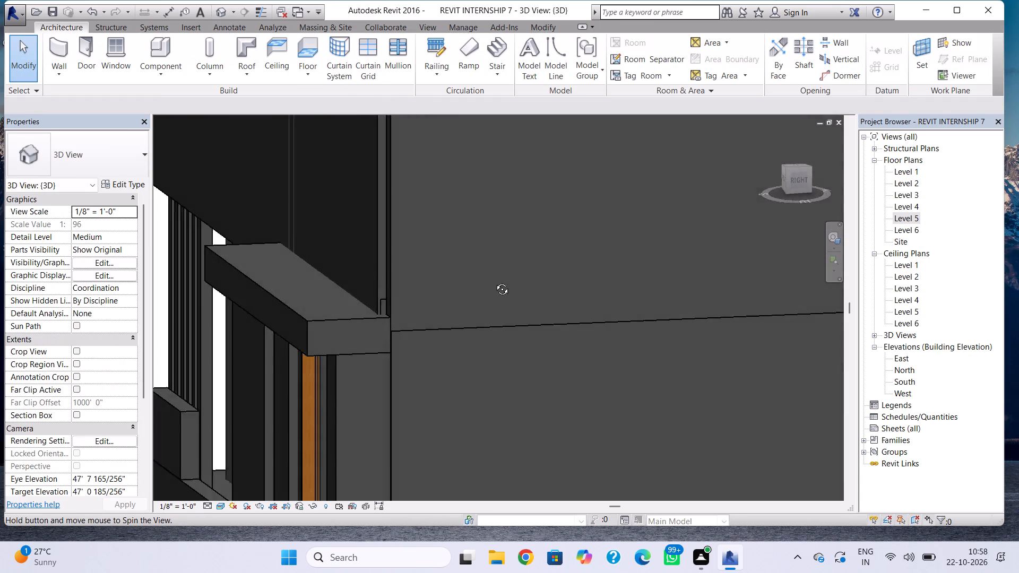
shift+right_drag(494, 281, 590, 346)
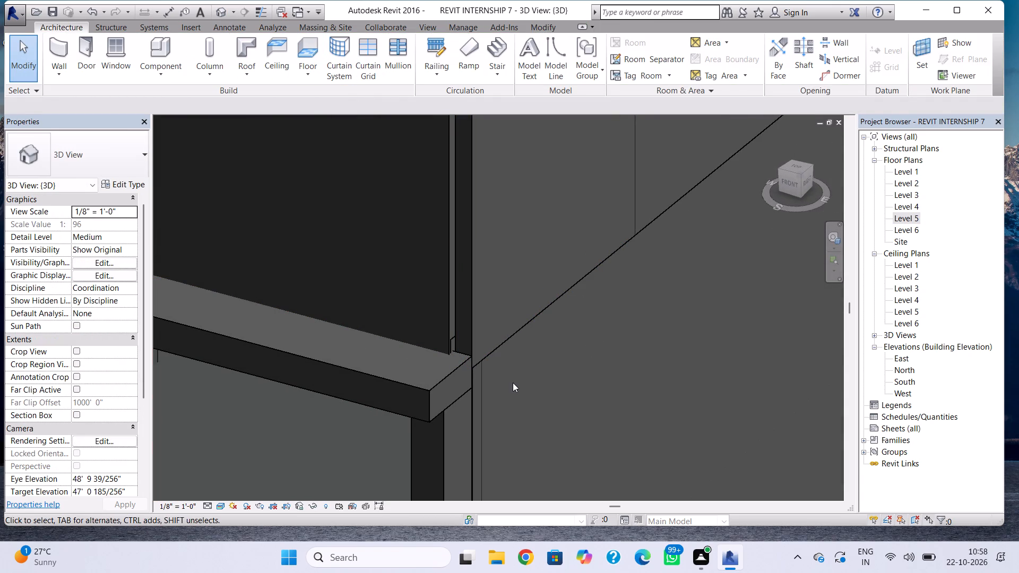
double_click(906, 214)
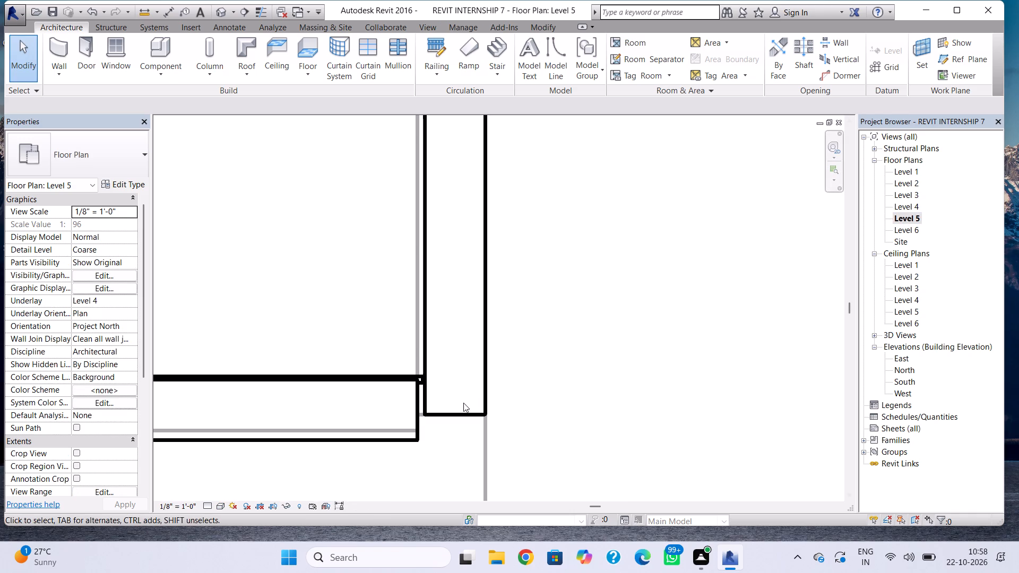
click(460, 409)
drag(457, 412, 453, 445)
Extend the Level 4 front wall's end to join the side wall at the corner, making it 13' 4" long.
click(415, 416)
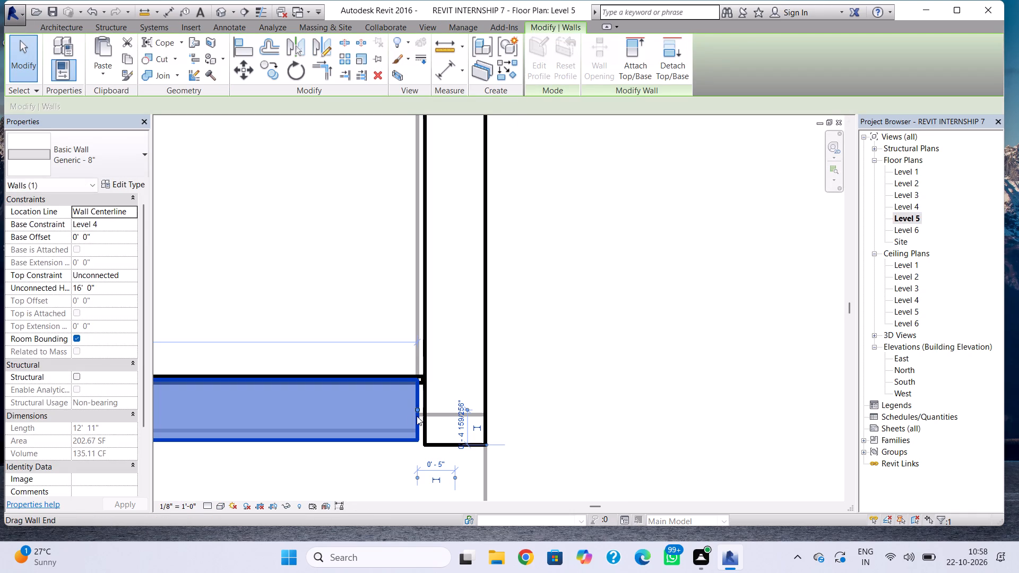
drag(418, 411, 427, 411)
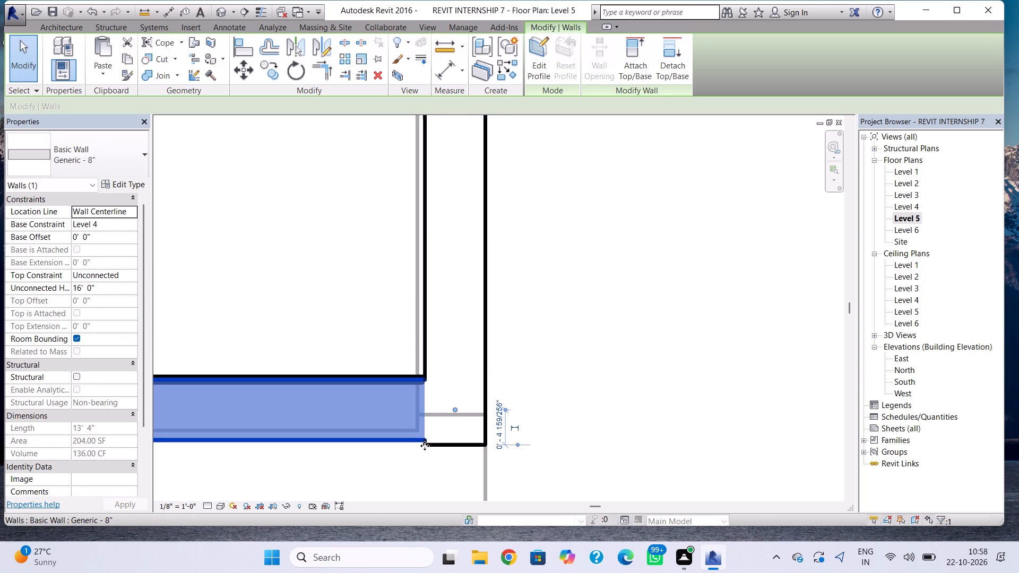
Fine-tune the front end of the Level 4 side wall until it sits flush with the front wall's outer face.
click(450, 447)
scroll(453, 446, up, 4)
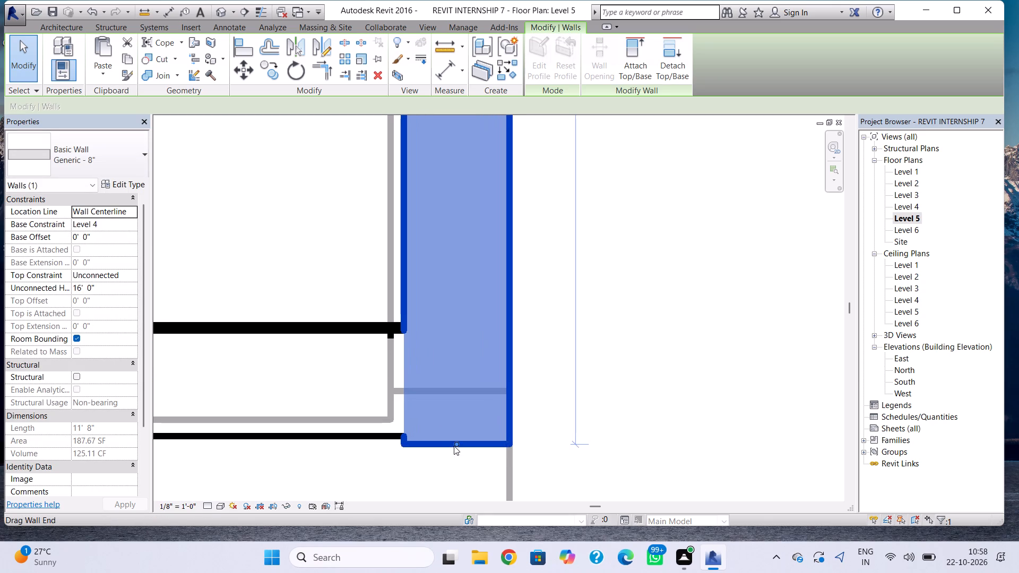
drag(454, 446, 454, 437)
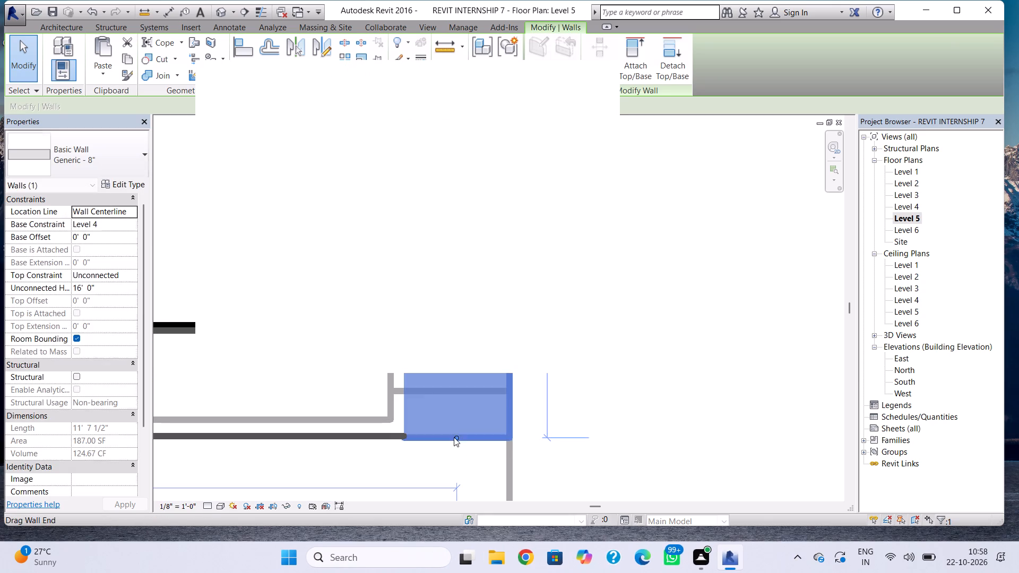
key(Escape)
scroll(480, 434, up, 6)
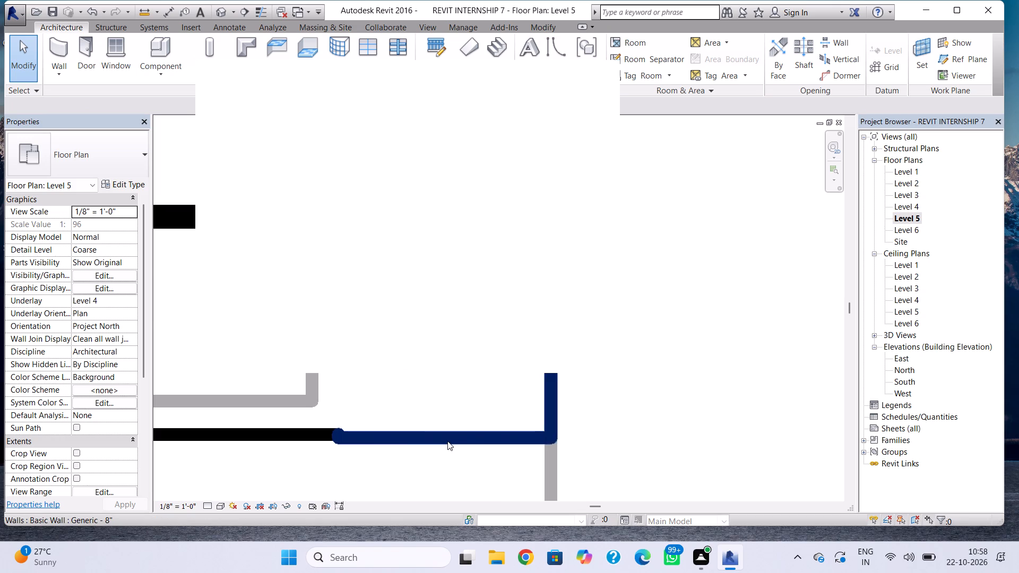
click(447, 441)
drag(436, 435, 436, 433)
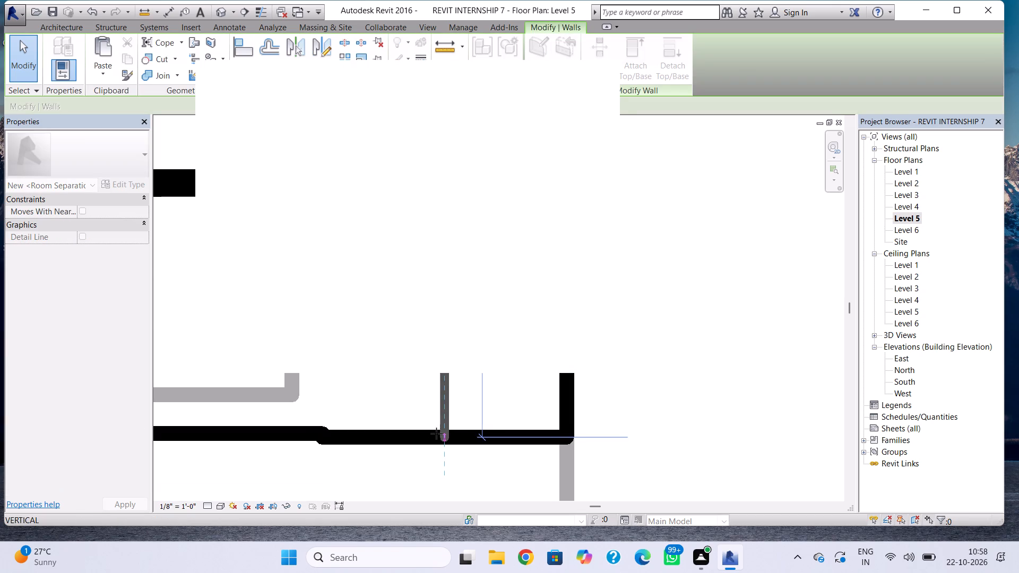
drag(436, 433, 437, 426)
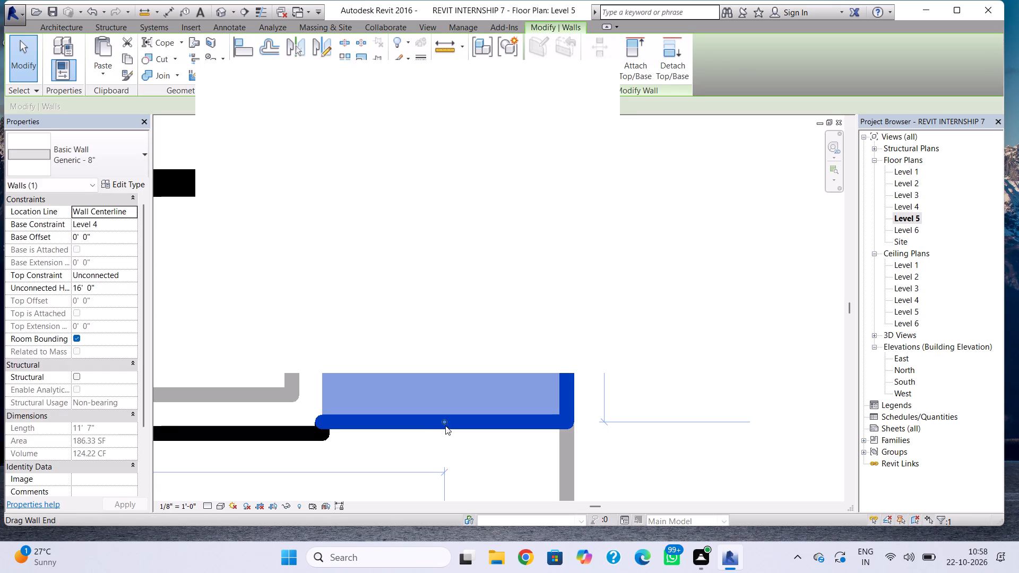
click(445, 426)
drag(444, 421, 444, 435)
key(Escape)
click(462, 438)
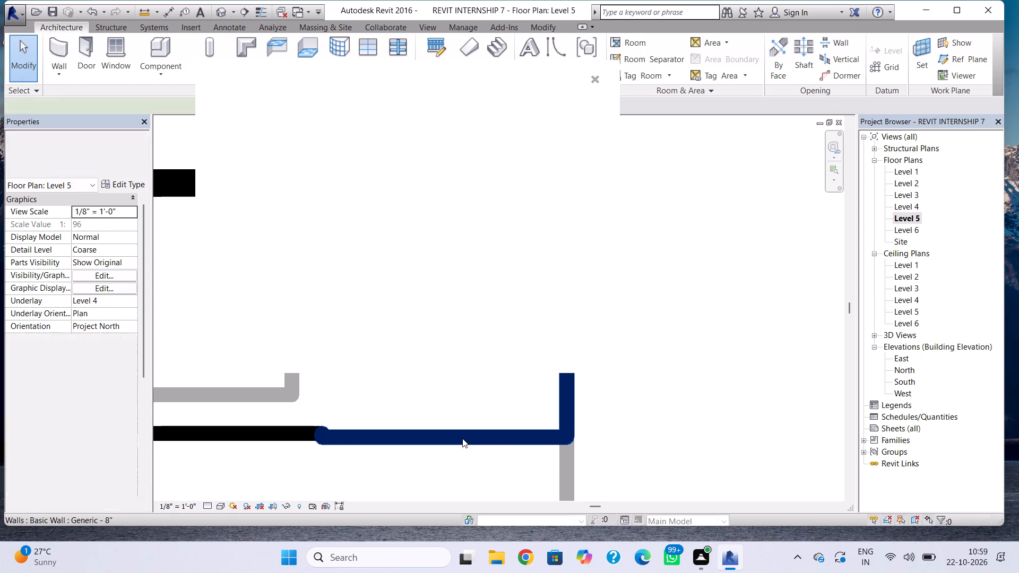
key(Up)
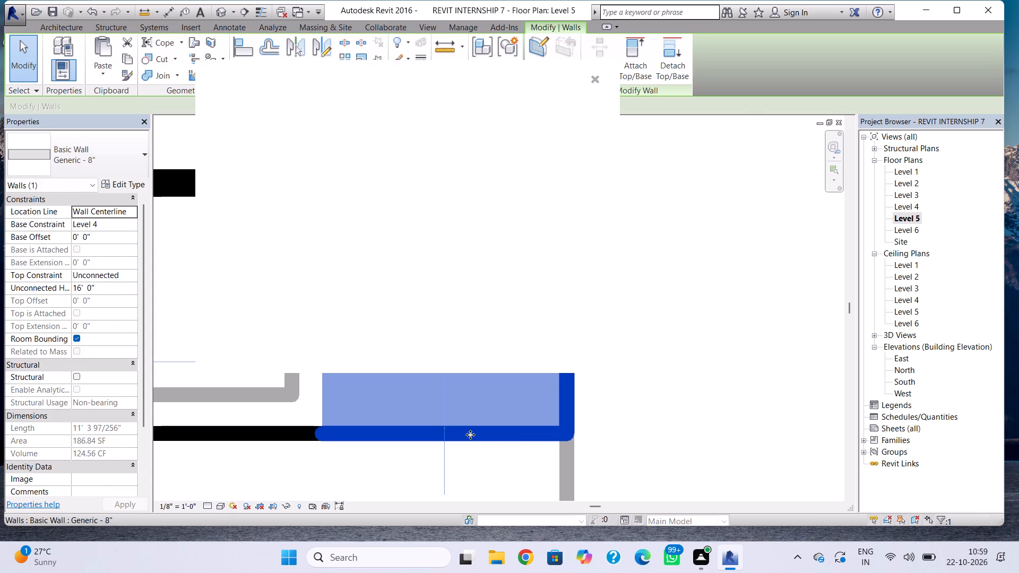
click(631, 430)
Dismiss the blank pop-up window covering the Level 5 plan.
click(596, 76)
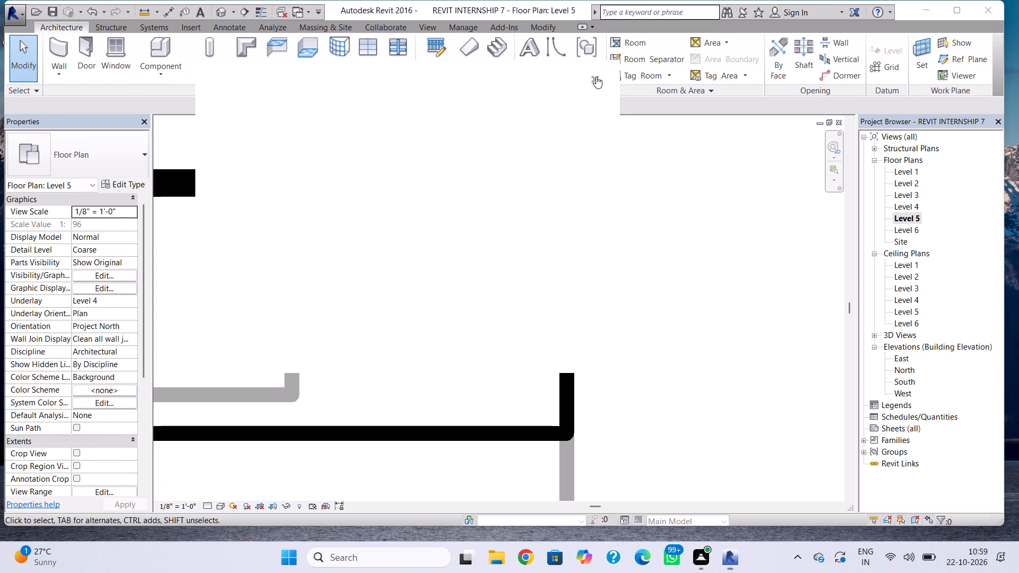
Examine in the 3D view how the Level 4 corner walls line up with the roof edge, slab and wall below.
click(220, 11)
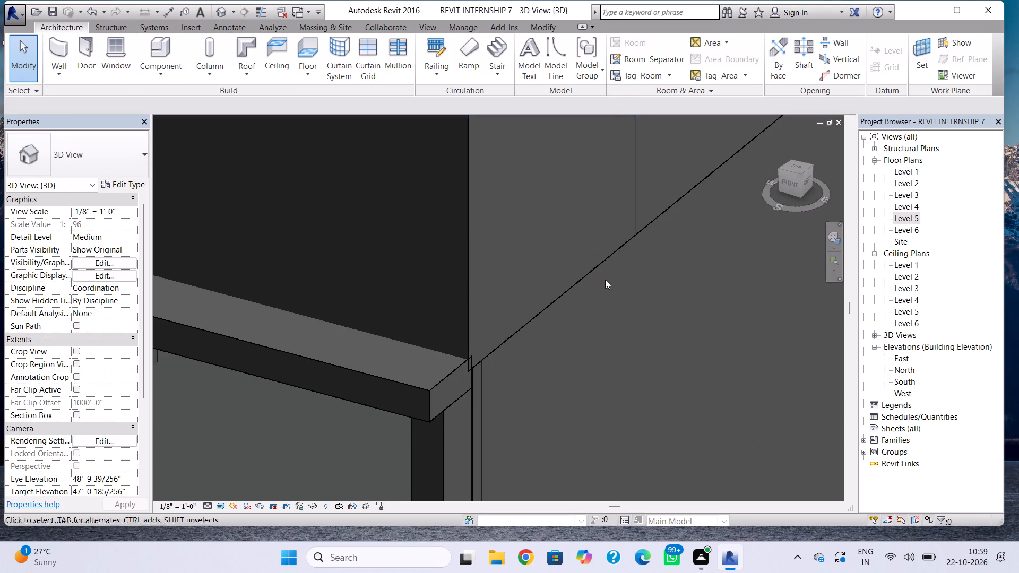
shift+right_drag(540, 393, 419, 401)
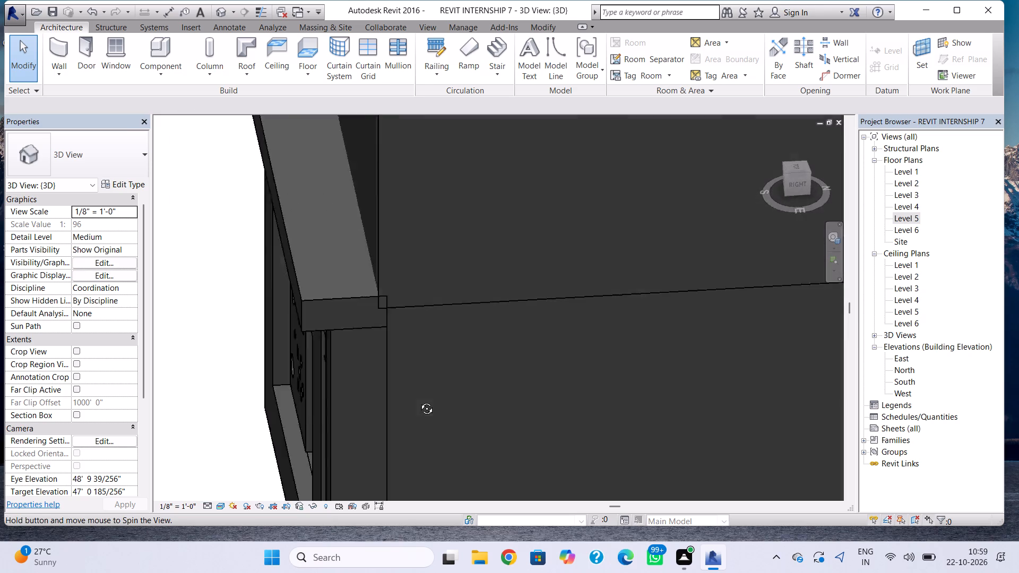
shift+right_drag(419, 401, 411, 397)
scroll(421, 358, up, 5)
middle_drag(424, 351, 435, 378)
click(343, 221)
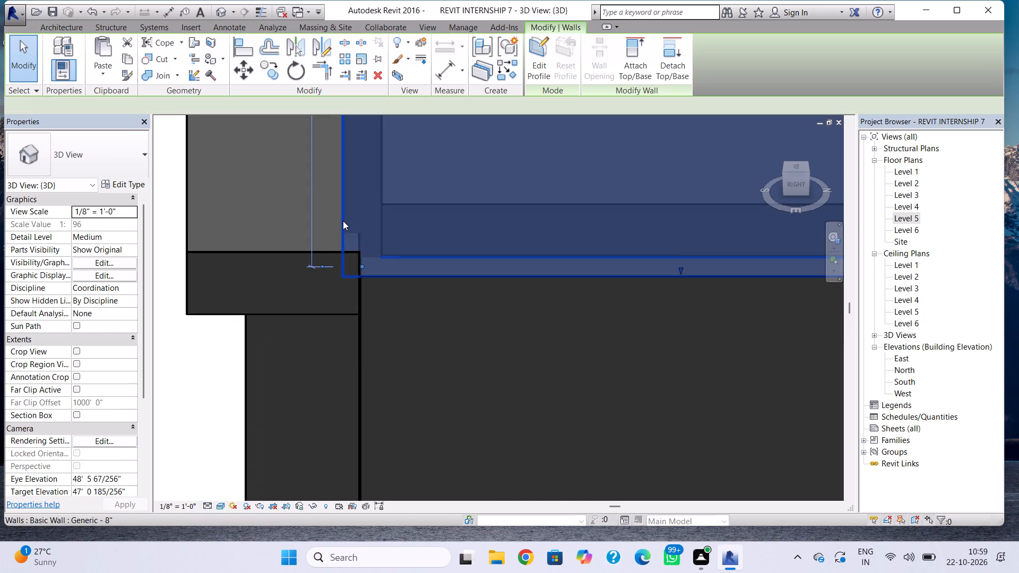
scroll(530, 392, down, 7)
middle_drag(525, 420, 459, 413)
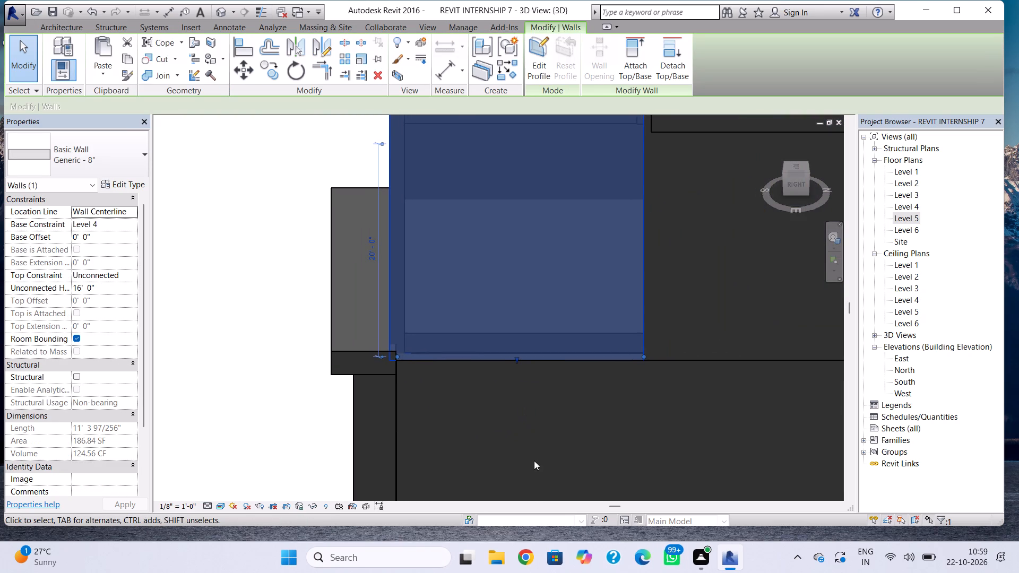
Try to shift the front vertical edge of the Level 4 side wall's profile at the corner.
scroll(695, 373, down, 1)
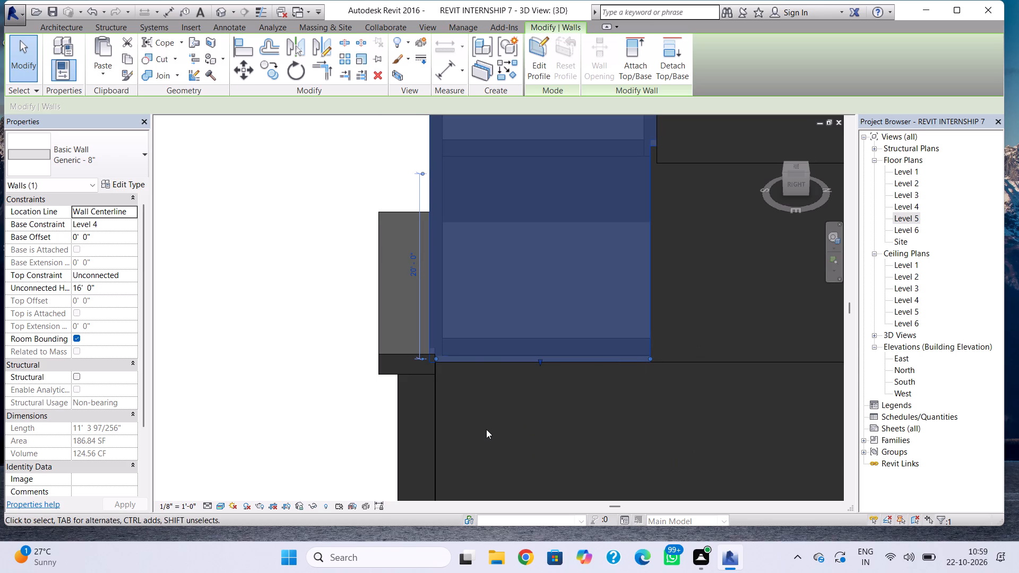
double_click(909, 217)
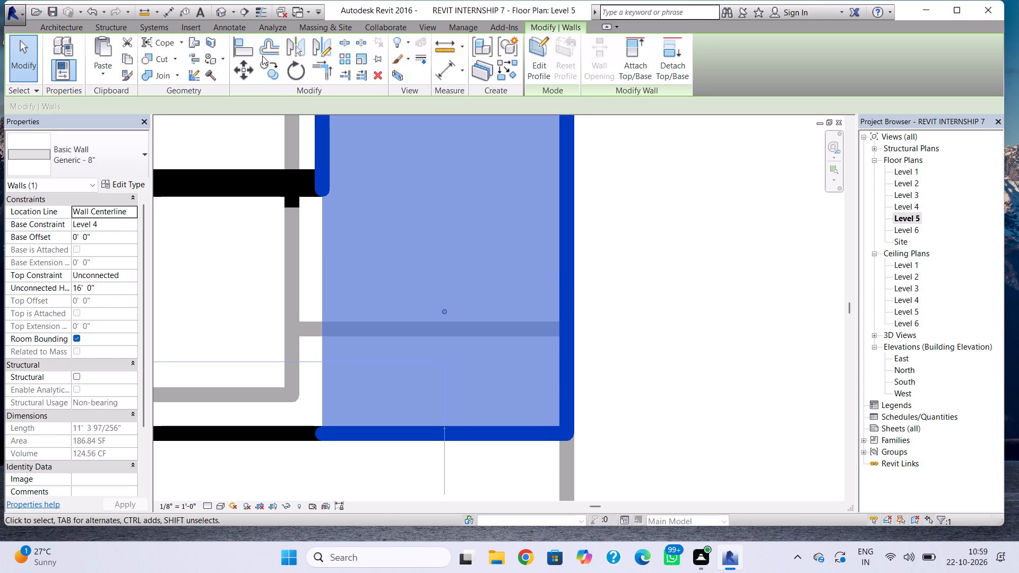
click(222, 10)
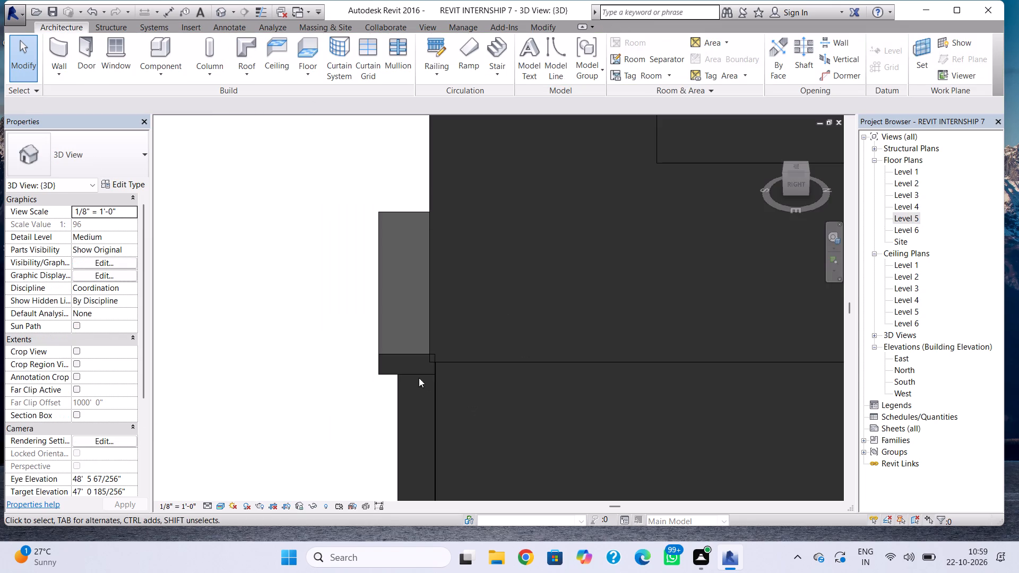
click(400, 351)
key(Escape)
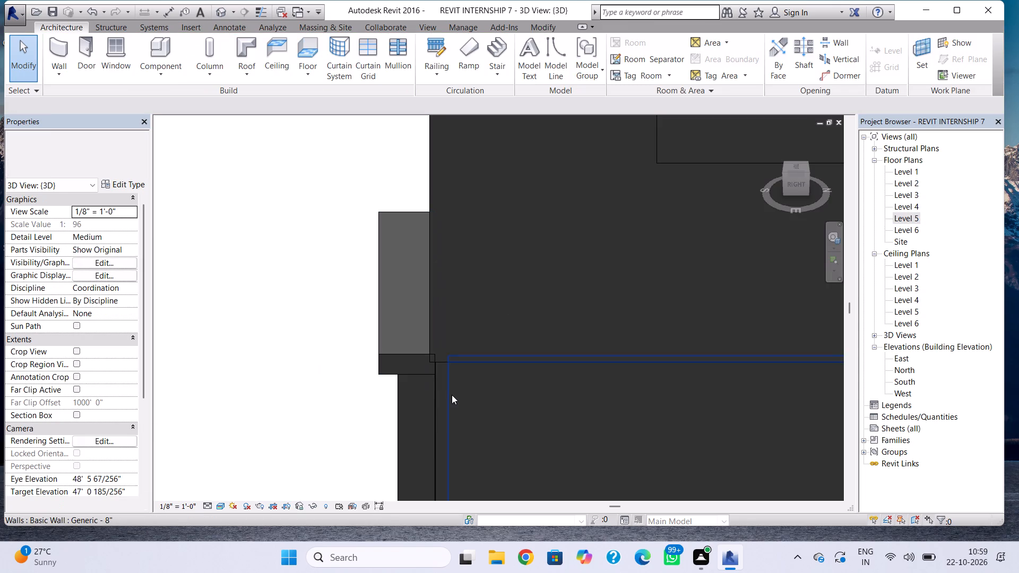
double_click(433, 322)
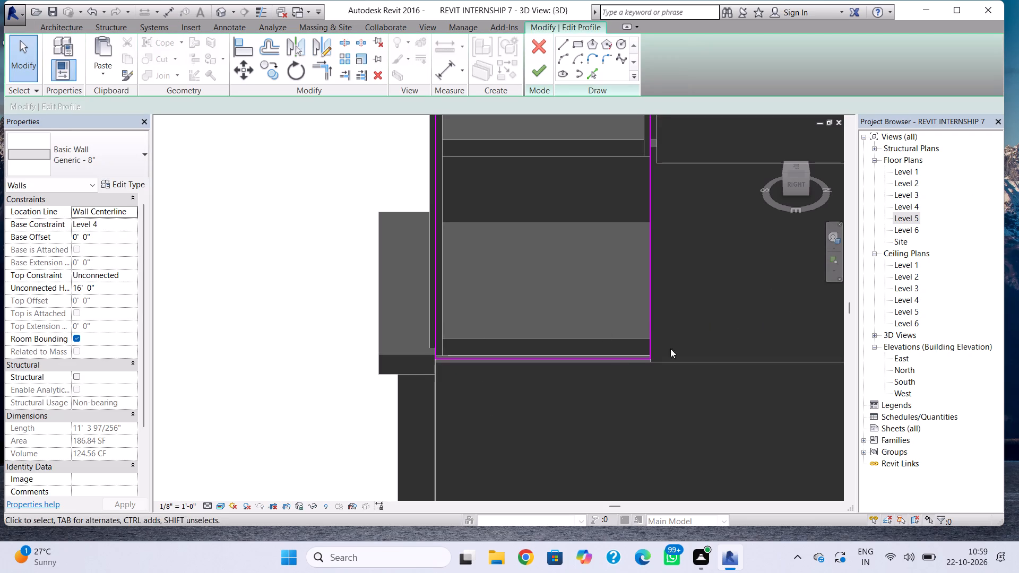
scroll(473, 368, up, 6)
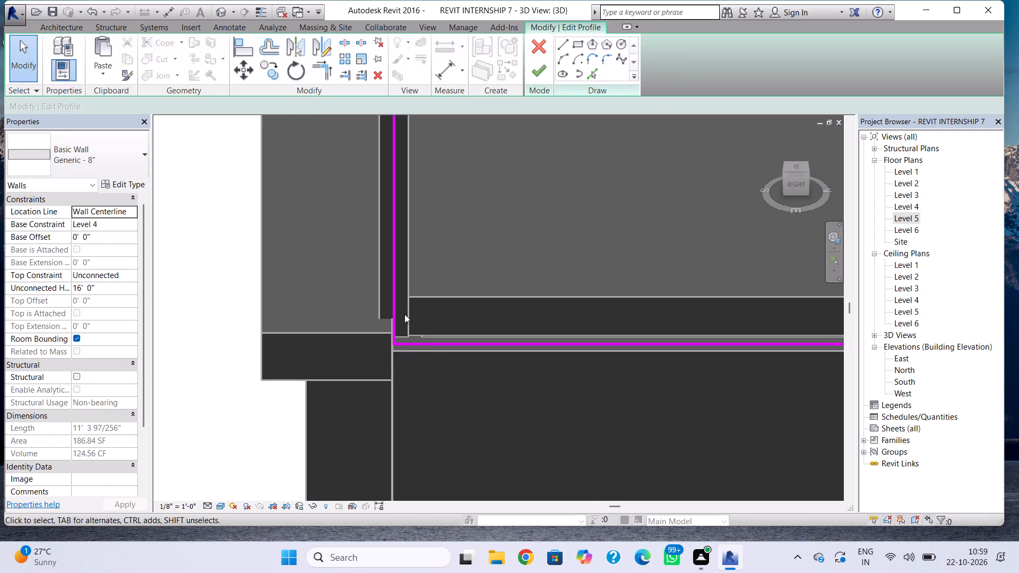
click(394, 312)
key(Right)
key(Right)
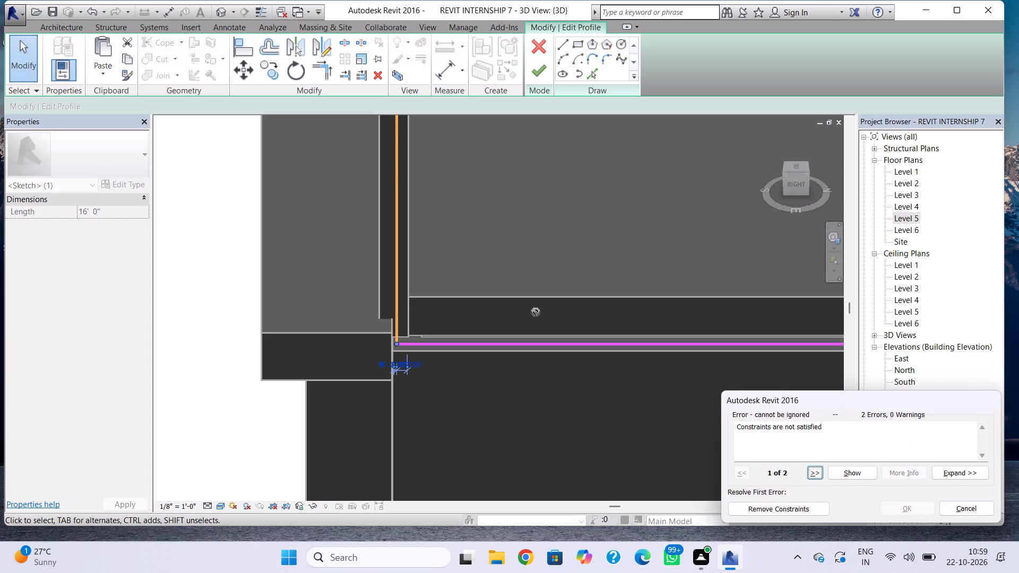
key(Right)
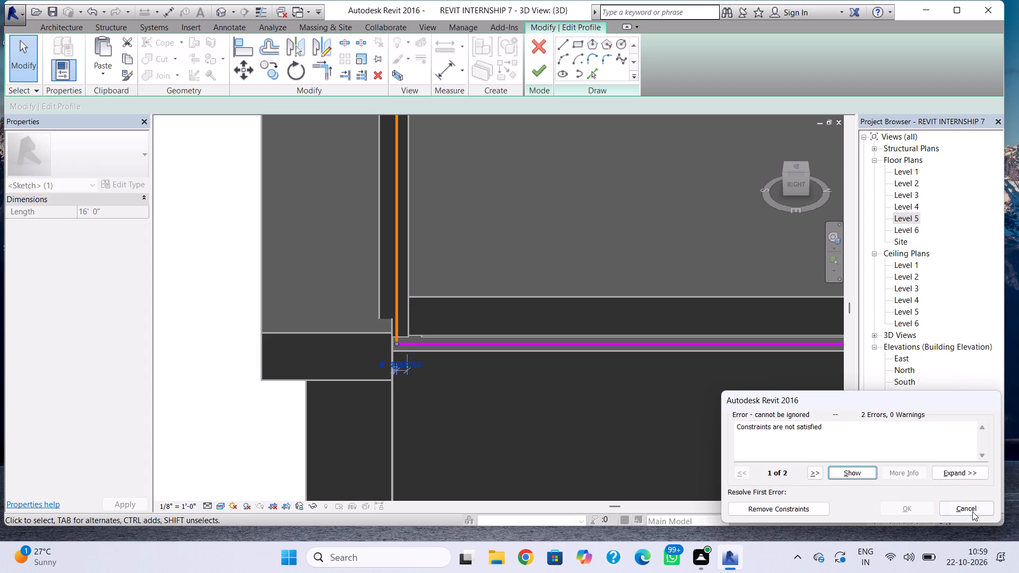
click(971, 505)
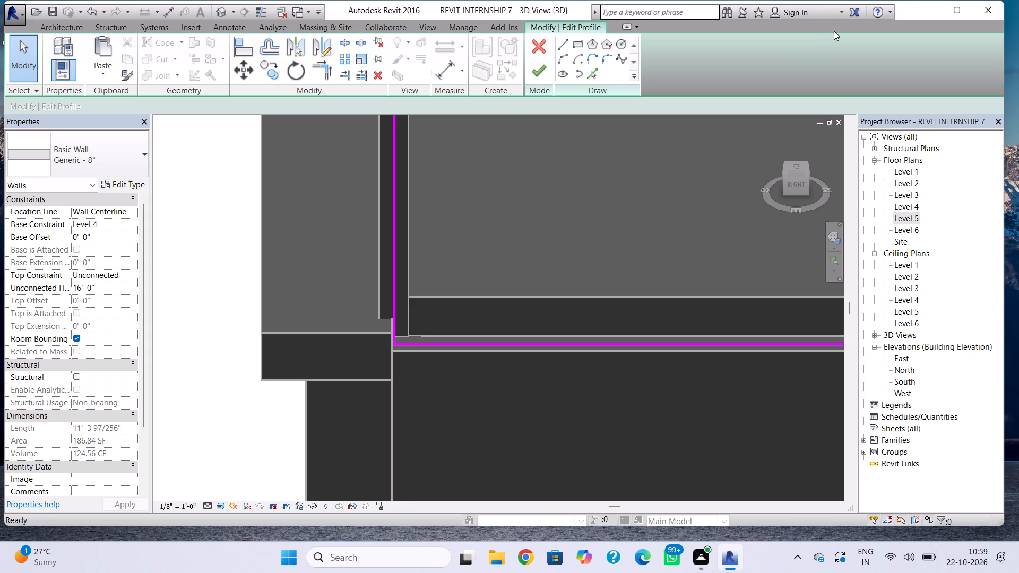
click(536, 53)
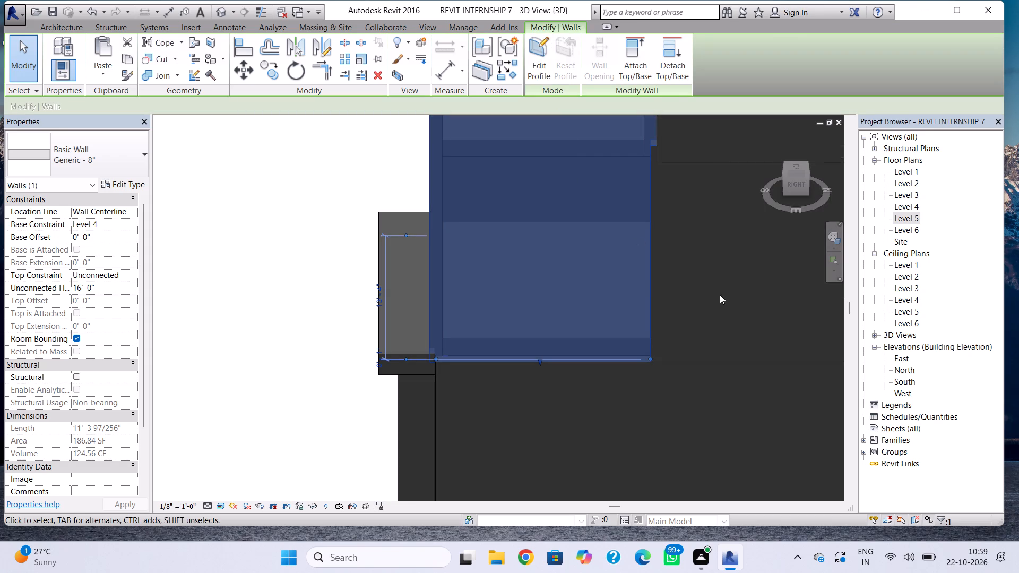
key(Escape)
Raise the base of the front Level 4 side wall to the roof line, leaving it about 4' high.
shift+right_drag(561, 341, 662, 317)
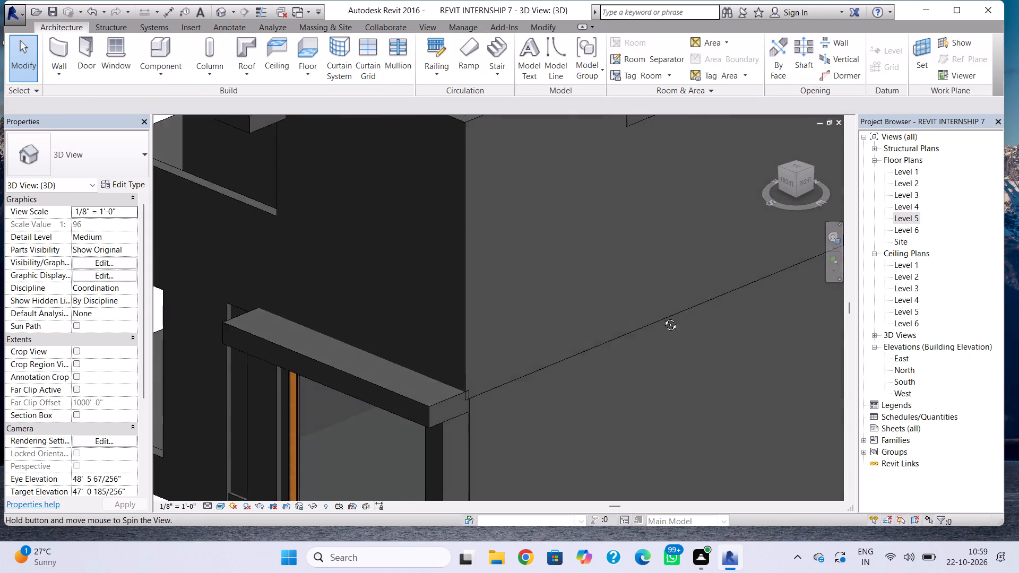
shift+right_drag(662, 317, 557, 262)
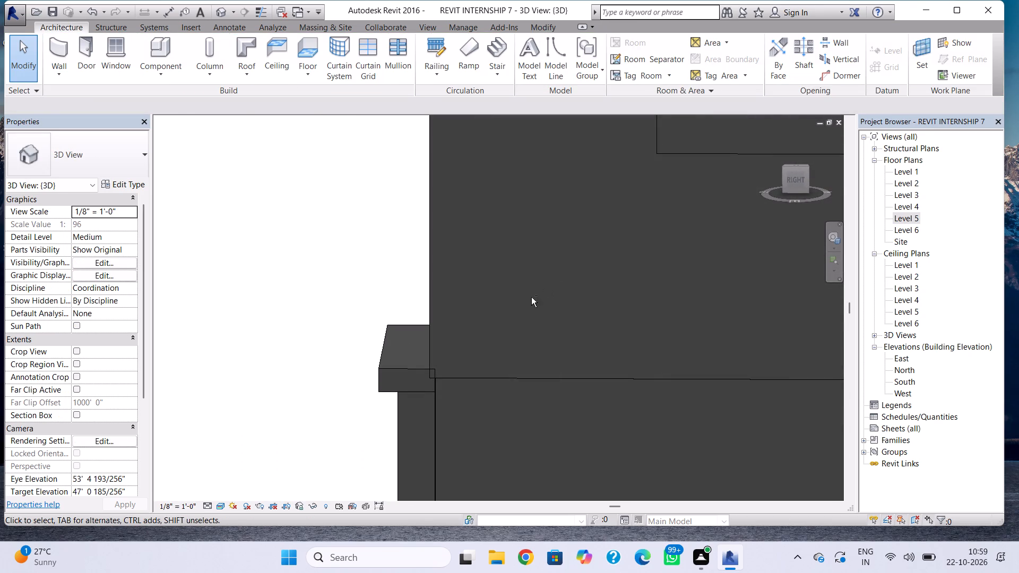
click(499, 381)
scroll(510, 384, down, 2)
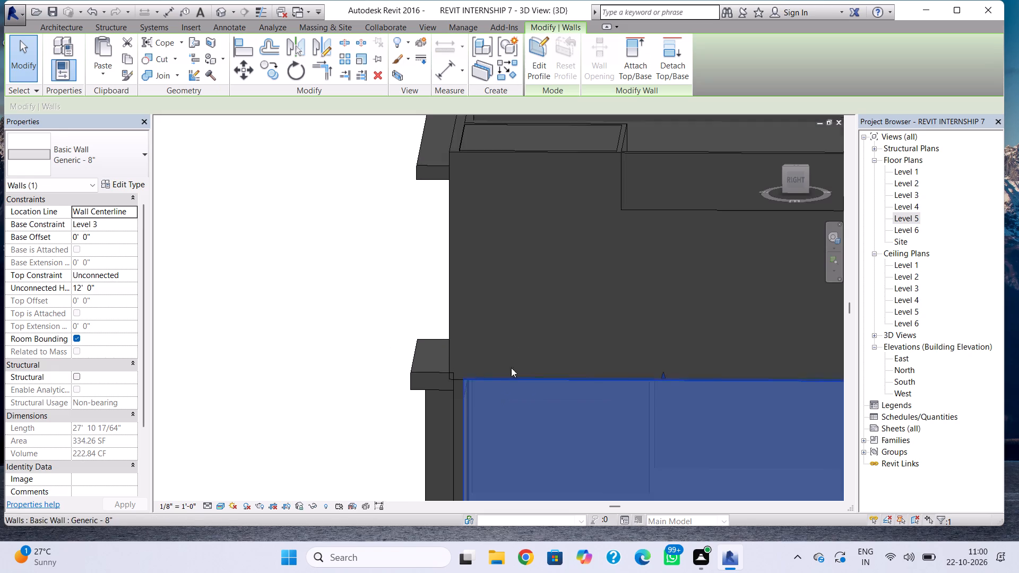
middle_drag(520, 334, 512, 301)
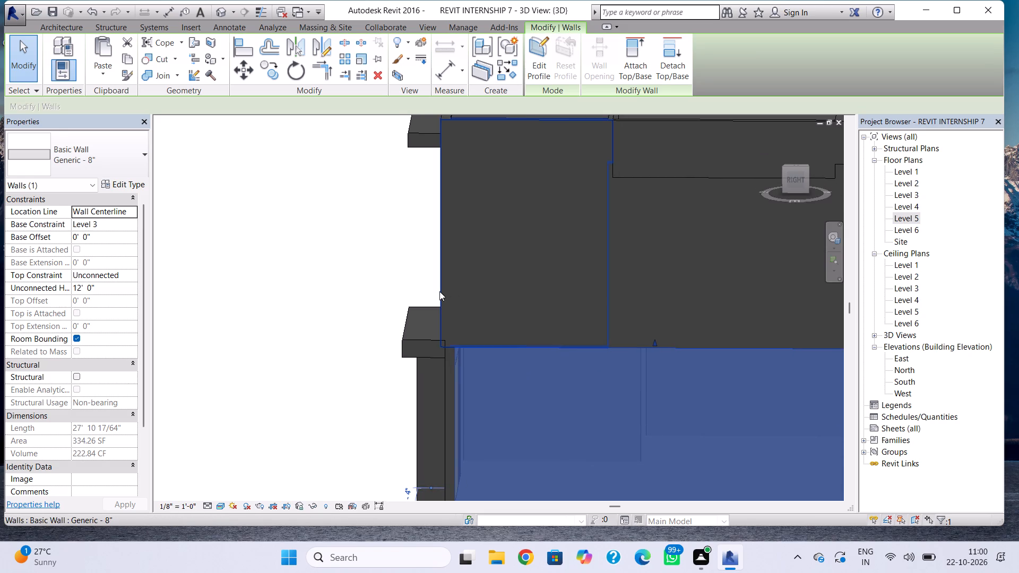
click(439, 291)
scroll(603, 312, down, 3)
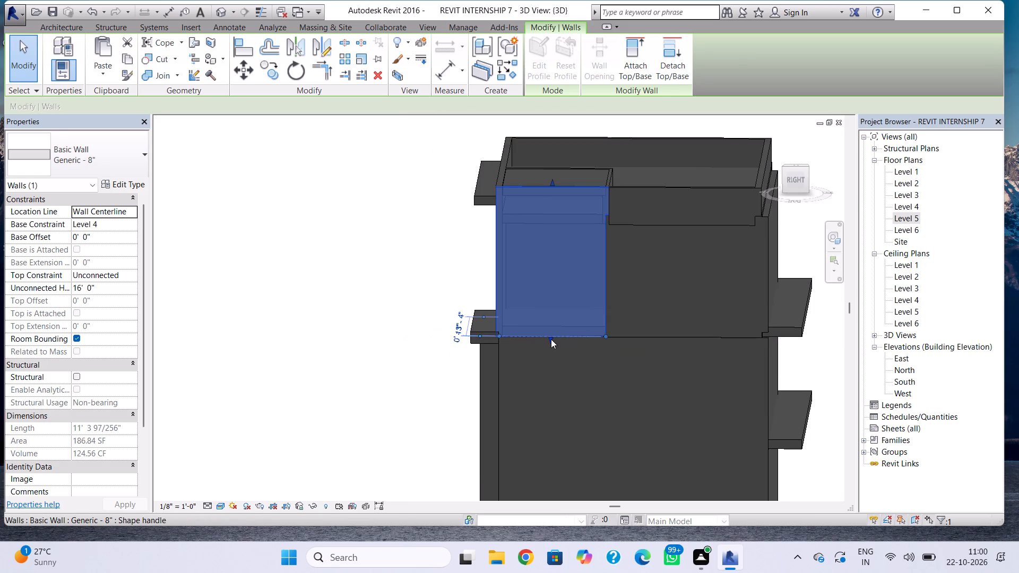
drag(551, 339, 577, 223)
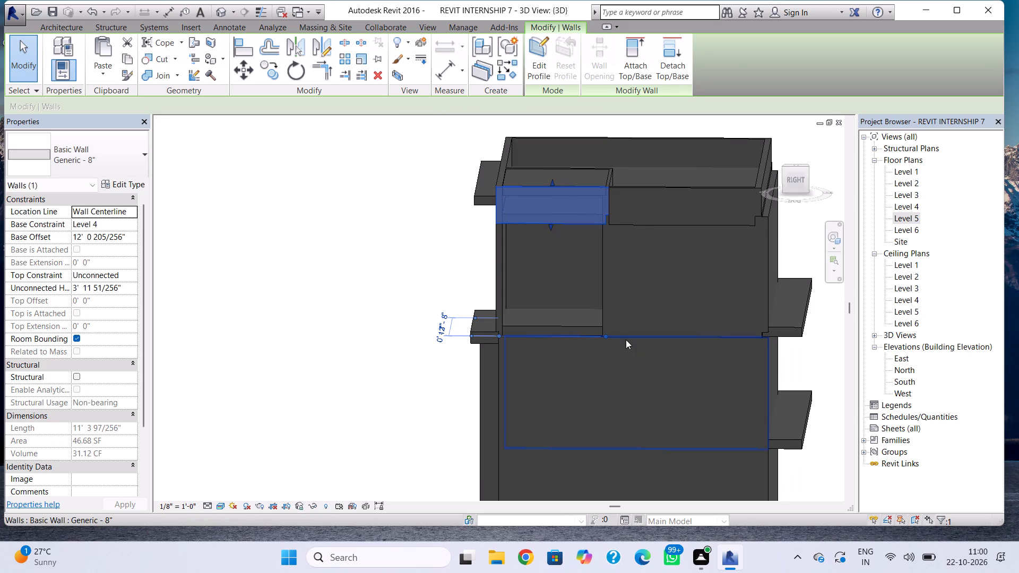
Delete the adjoining rear Level 4 side wall below the parapet.
click(626, 340)
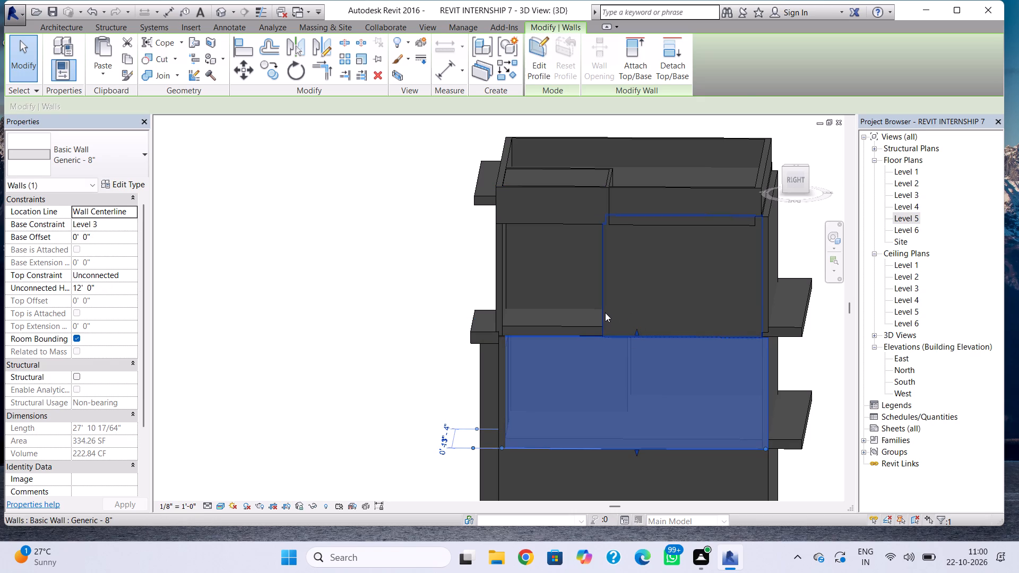
click(603, 311)
drag(684, 341, 680, 308)
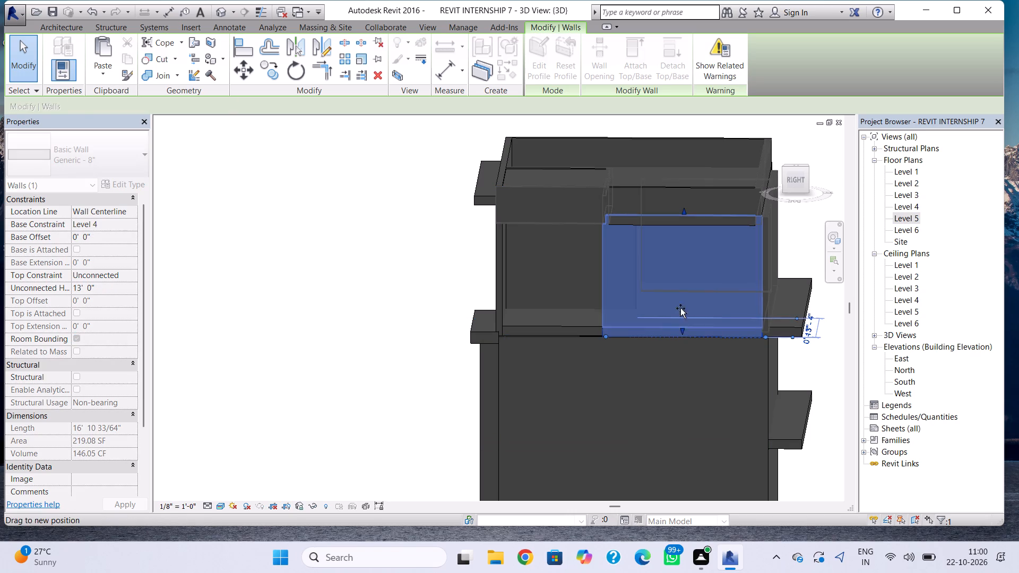
drag(680, 308, 680, 297)
key(Delete)
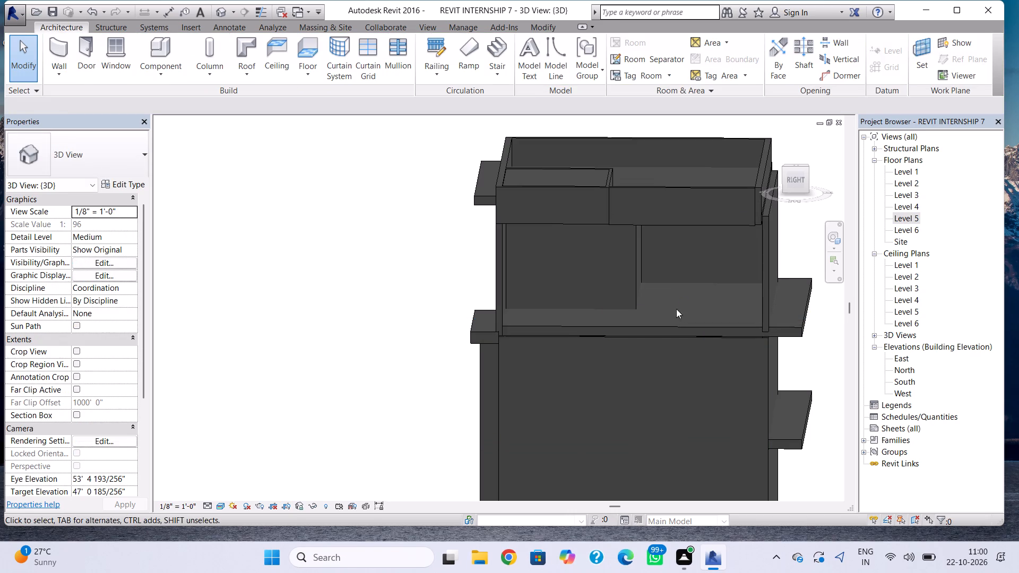
Extend the top of the Level 3 side wall up to the parapet base, making it 24' 0" high.
click(650, 343)
drag(634, 331, 634, 306)
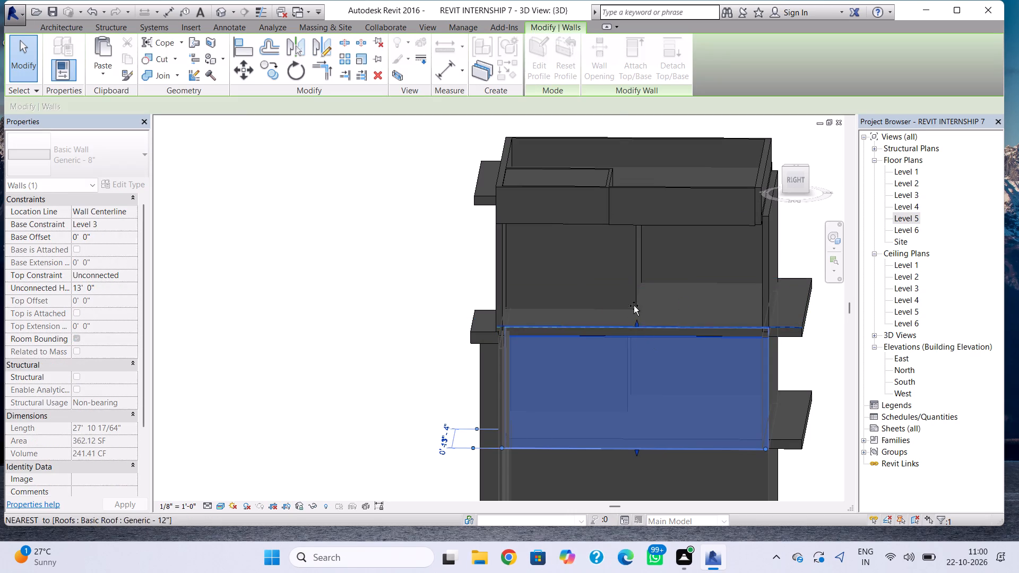
drag(634, 306, 638, 228)
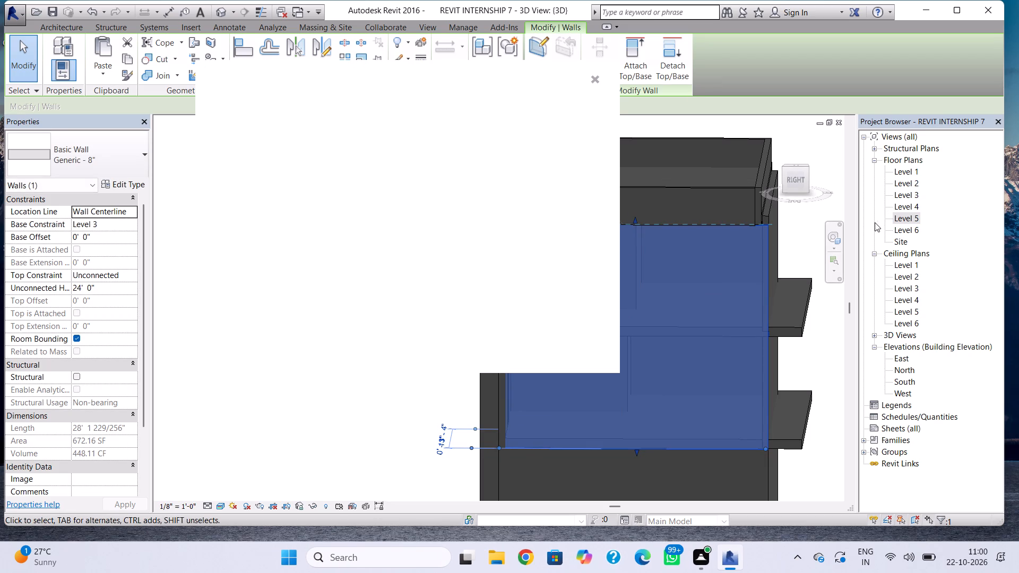
click(598, 78)
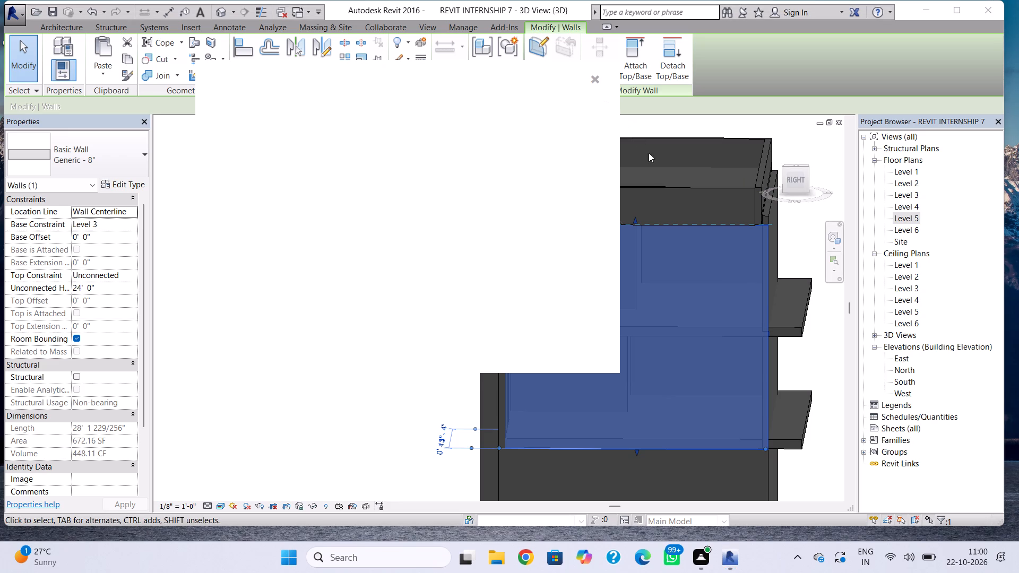
key(Escape)
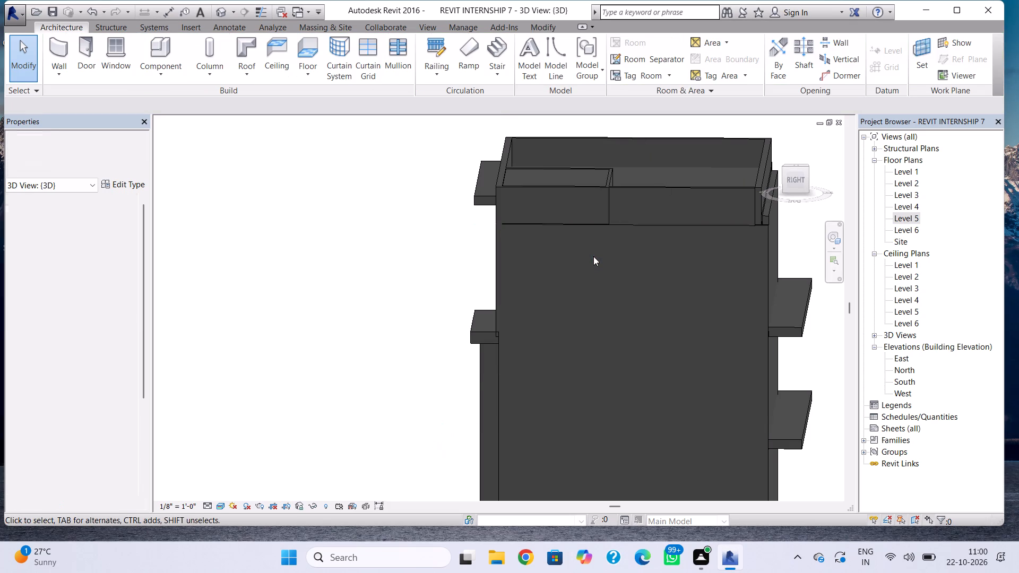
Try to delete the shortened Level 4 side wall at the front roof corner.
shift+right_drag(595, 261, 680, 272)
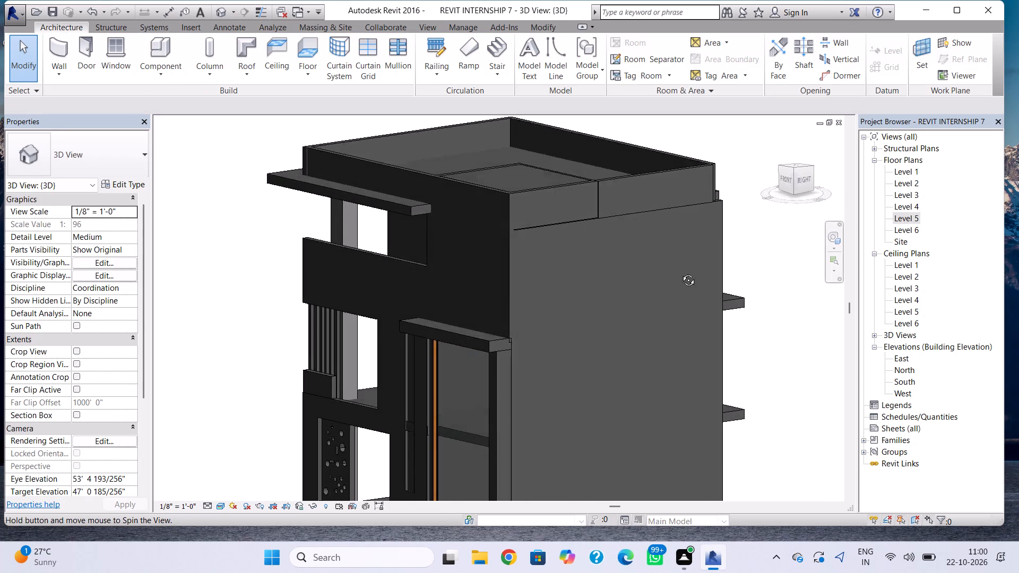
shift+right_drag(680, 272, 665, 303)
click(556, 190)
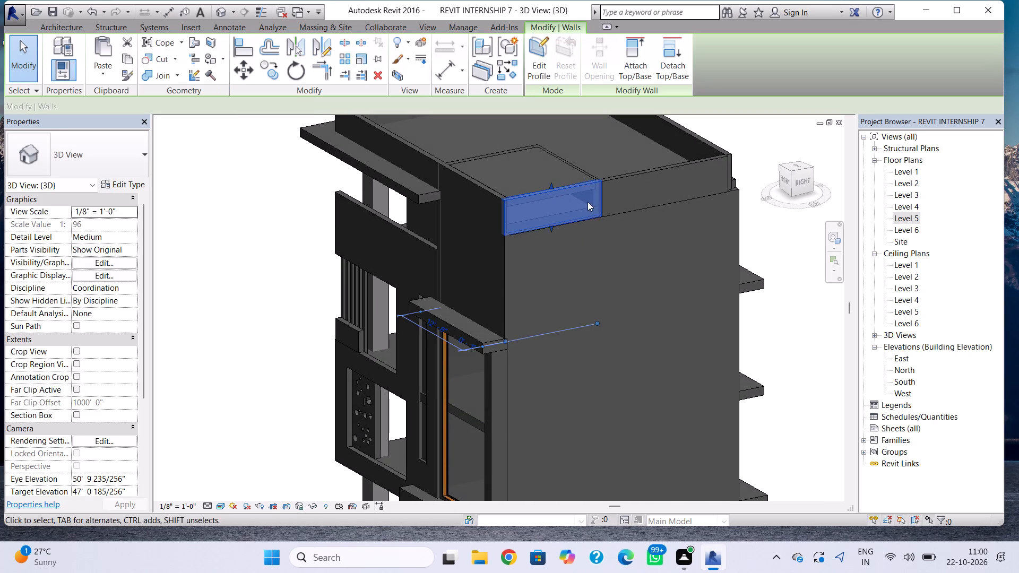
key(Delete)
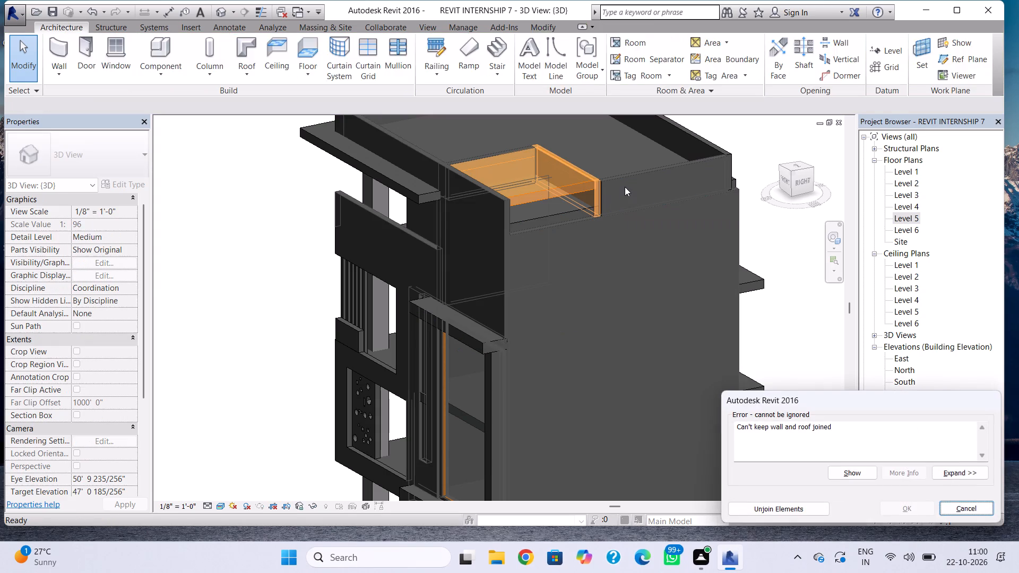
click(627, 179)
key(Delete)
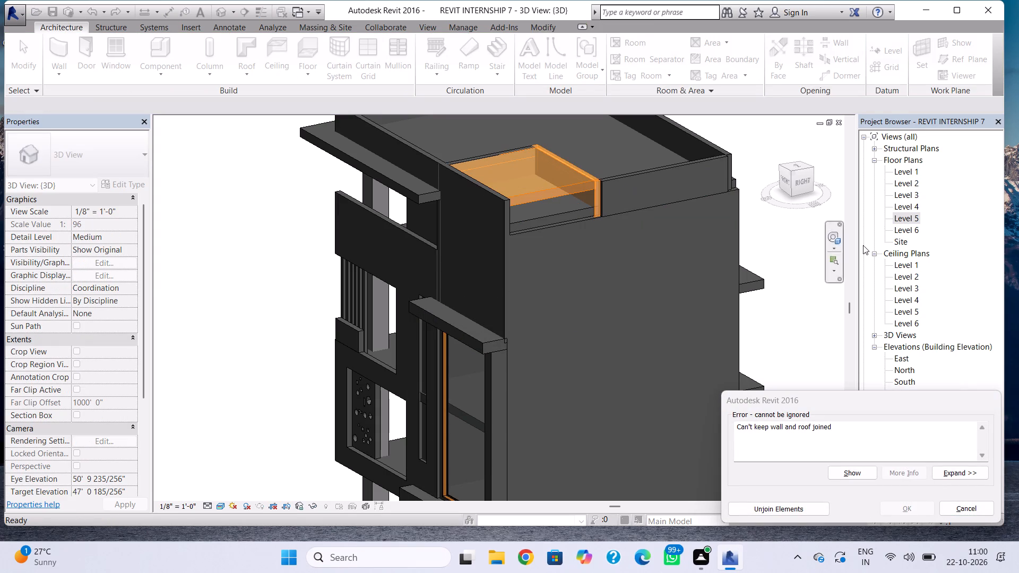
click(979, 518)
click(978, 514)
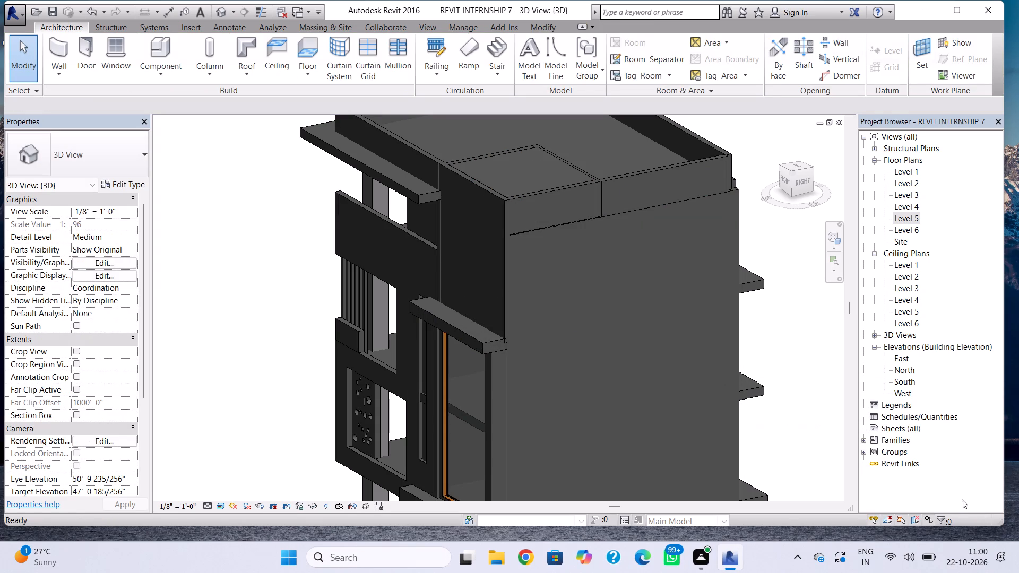
Delete the 4' high Level 5 parapet wall along the rear part of the same side.
click(669, 178)
click(668, 175)
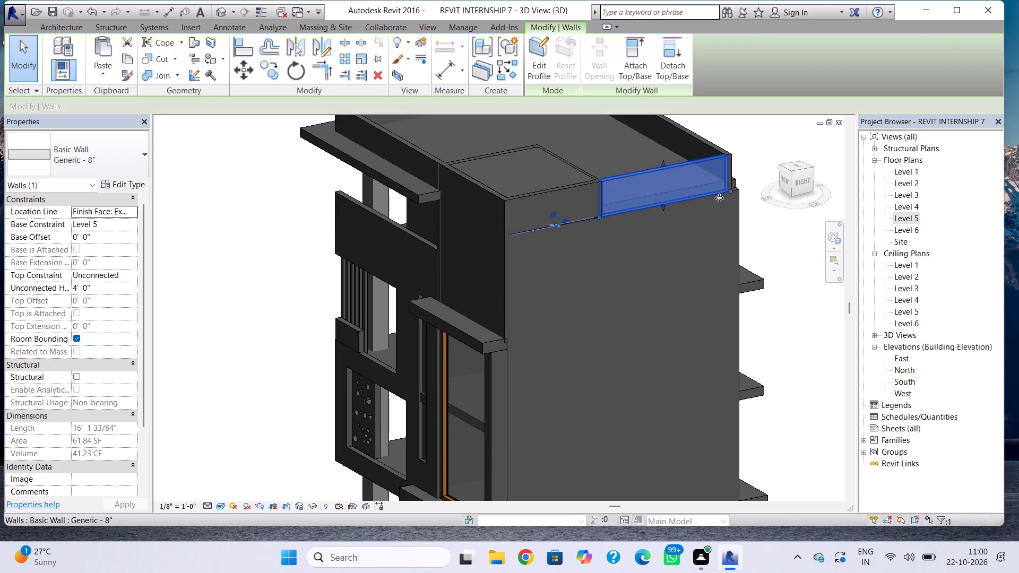
key(Delete)
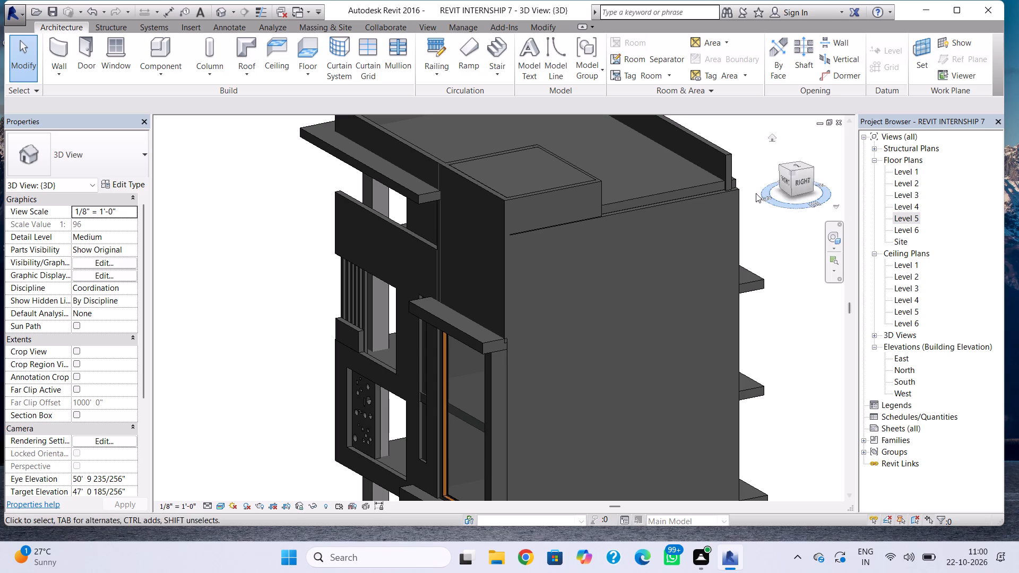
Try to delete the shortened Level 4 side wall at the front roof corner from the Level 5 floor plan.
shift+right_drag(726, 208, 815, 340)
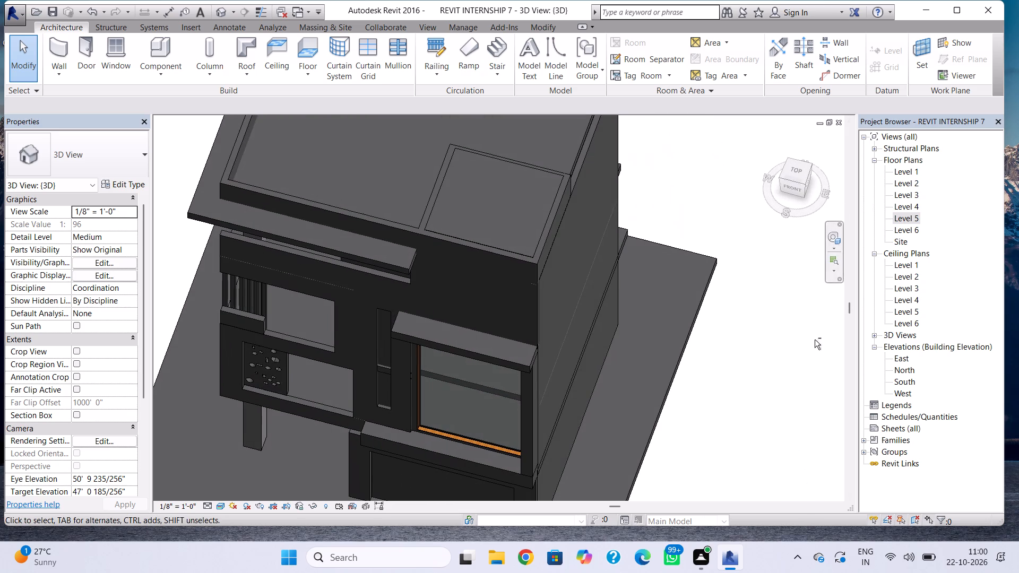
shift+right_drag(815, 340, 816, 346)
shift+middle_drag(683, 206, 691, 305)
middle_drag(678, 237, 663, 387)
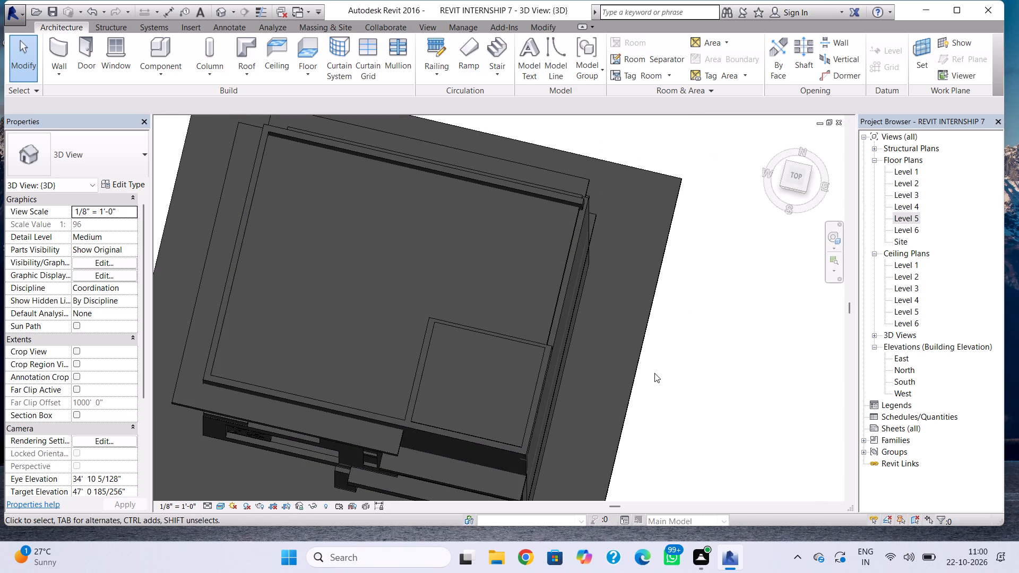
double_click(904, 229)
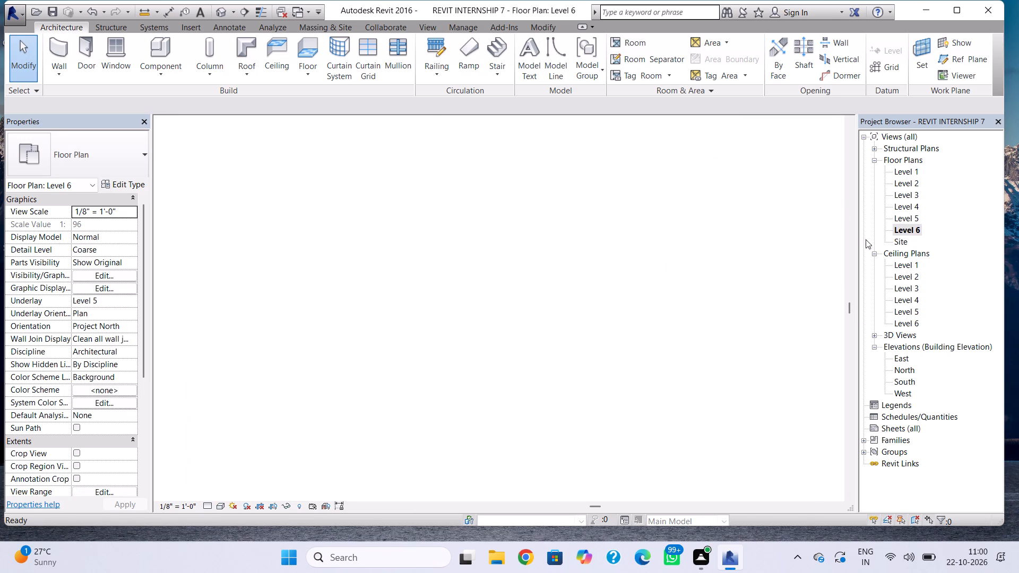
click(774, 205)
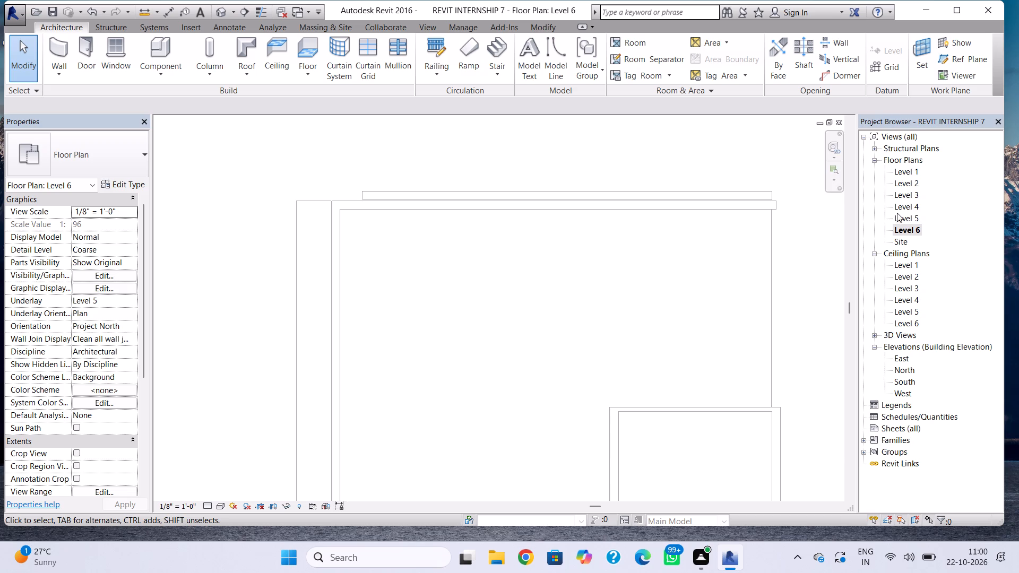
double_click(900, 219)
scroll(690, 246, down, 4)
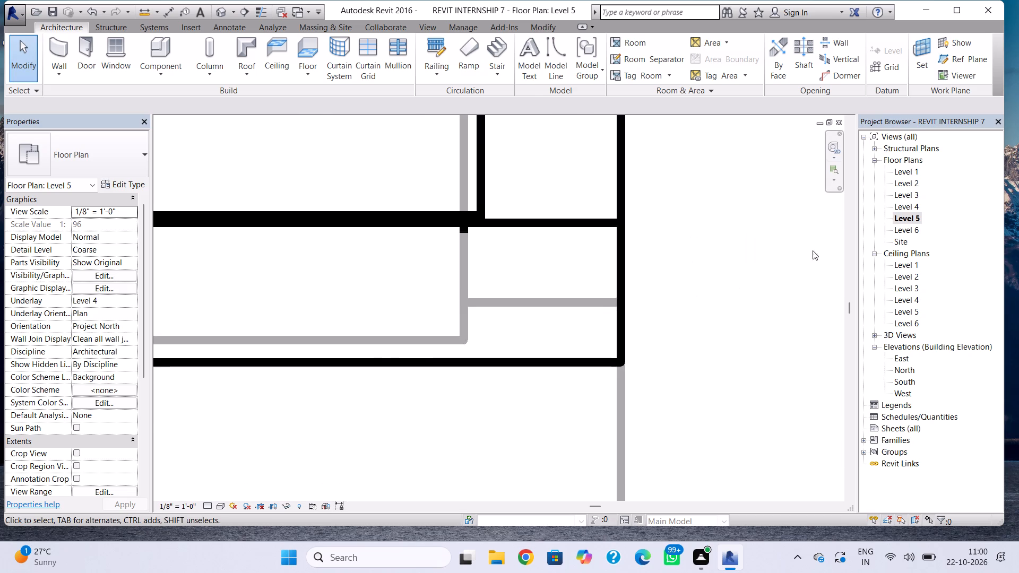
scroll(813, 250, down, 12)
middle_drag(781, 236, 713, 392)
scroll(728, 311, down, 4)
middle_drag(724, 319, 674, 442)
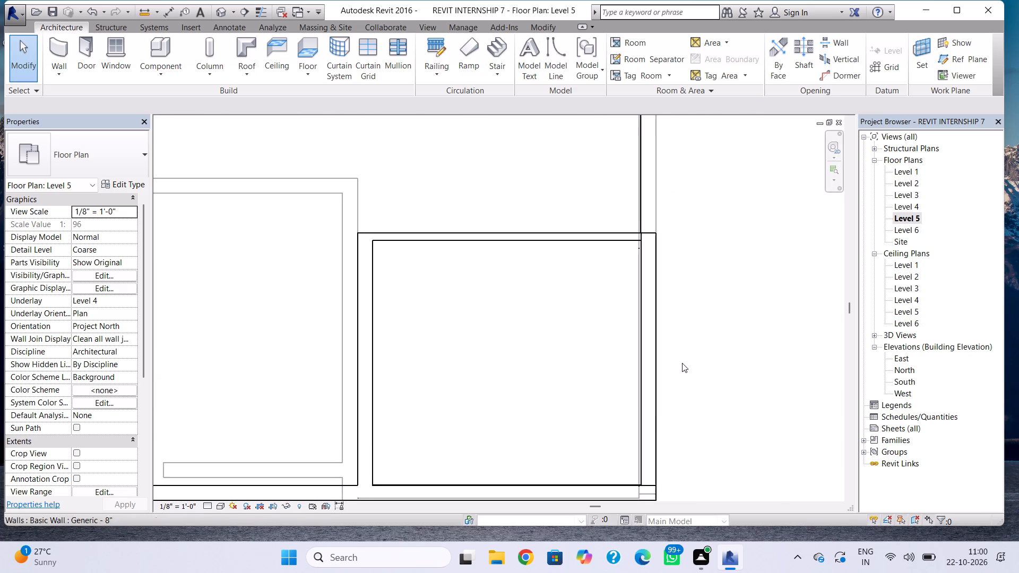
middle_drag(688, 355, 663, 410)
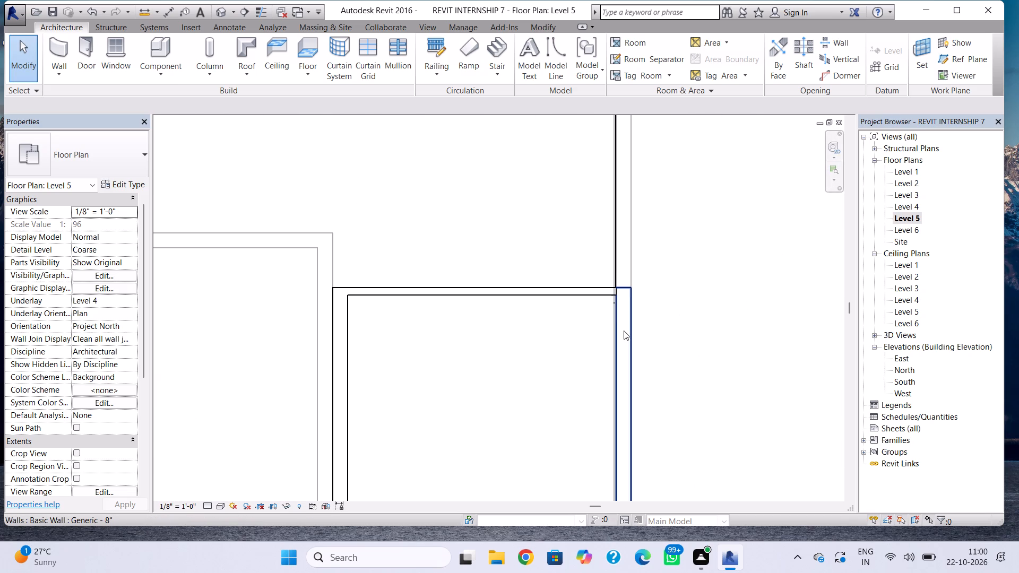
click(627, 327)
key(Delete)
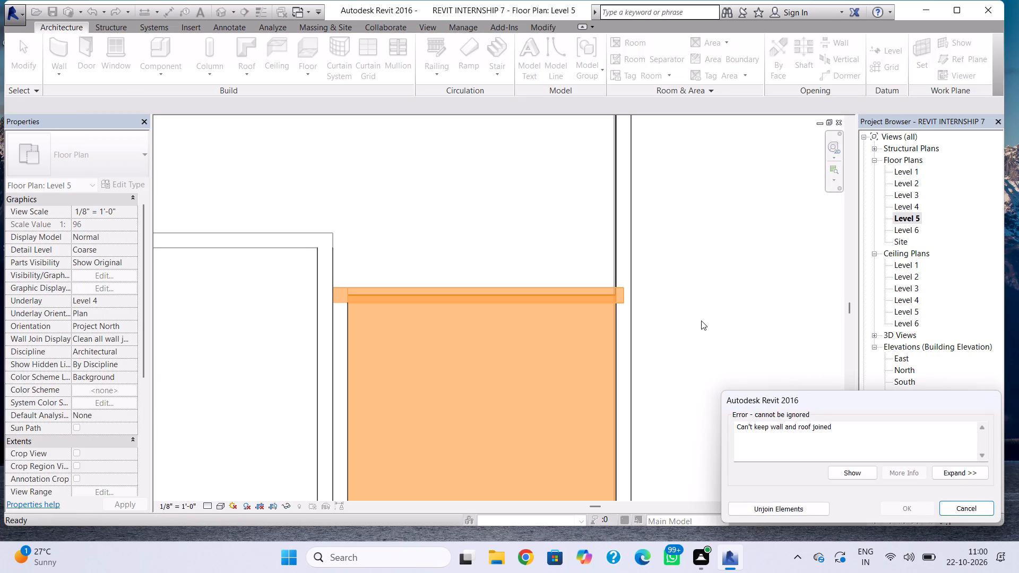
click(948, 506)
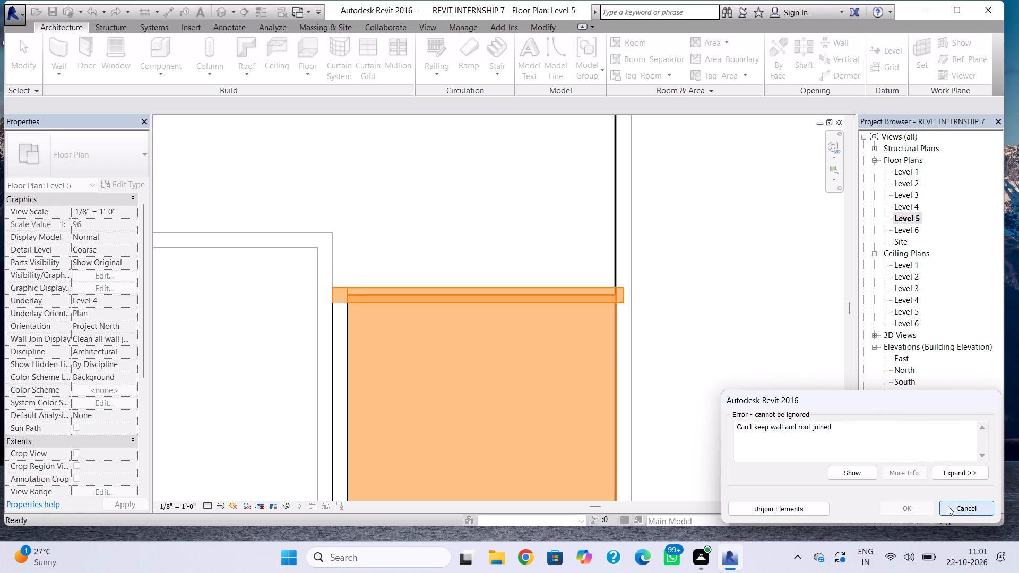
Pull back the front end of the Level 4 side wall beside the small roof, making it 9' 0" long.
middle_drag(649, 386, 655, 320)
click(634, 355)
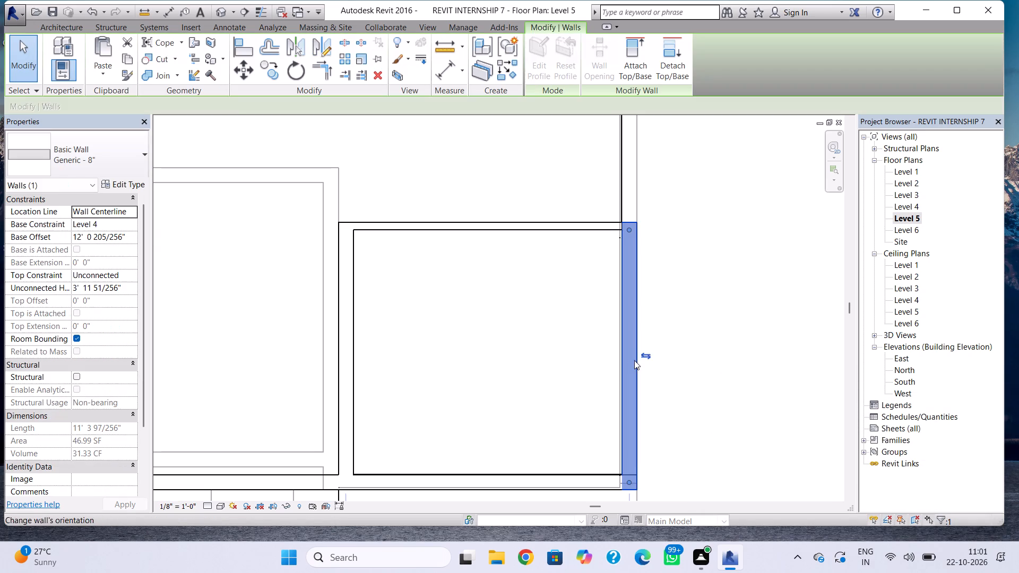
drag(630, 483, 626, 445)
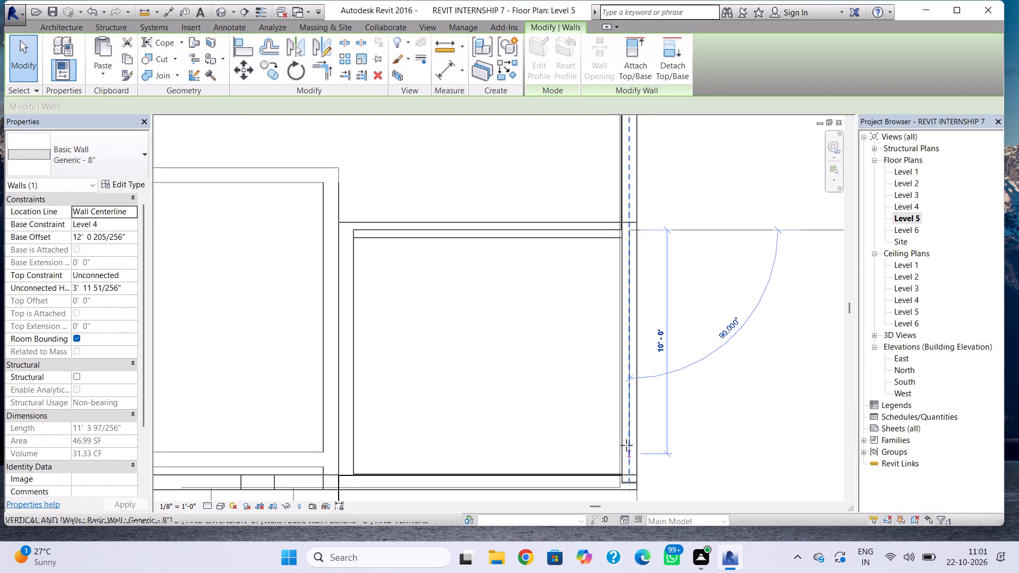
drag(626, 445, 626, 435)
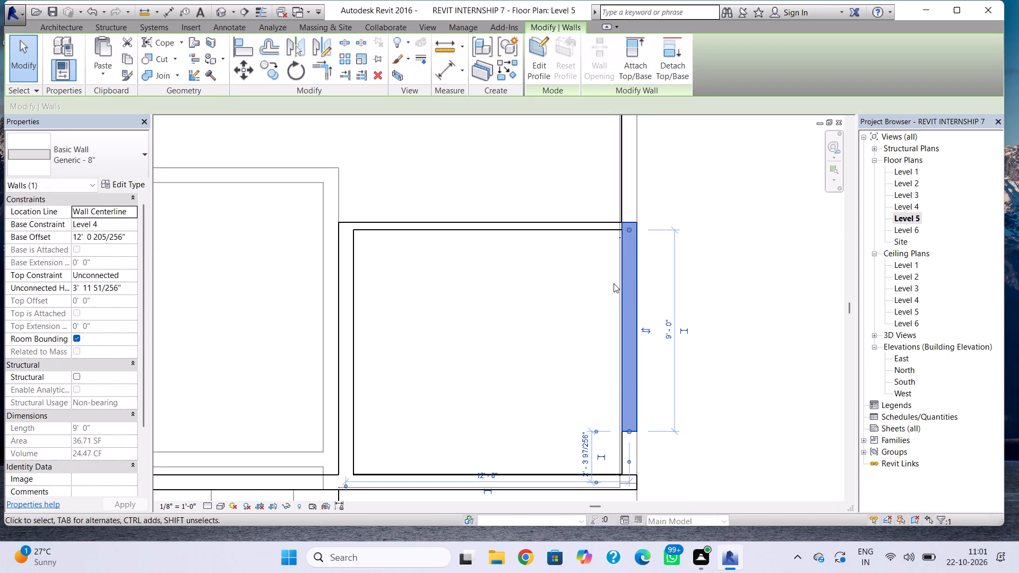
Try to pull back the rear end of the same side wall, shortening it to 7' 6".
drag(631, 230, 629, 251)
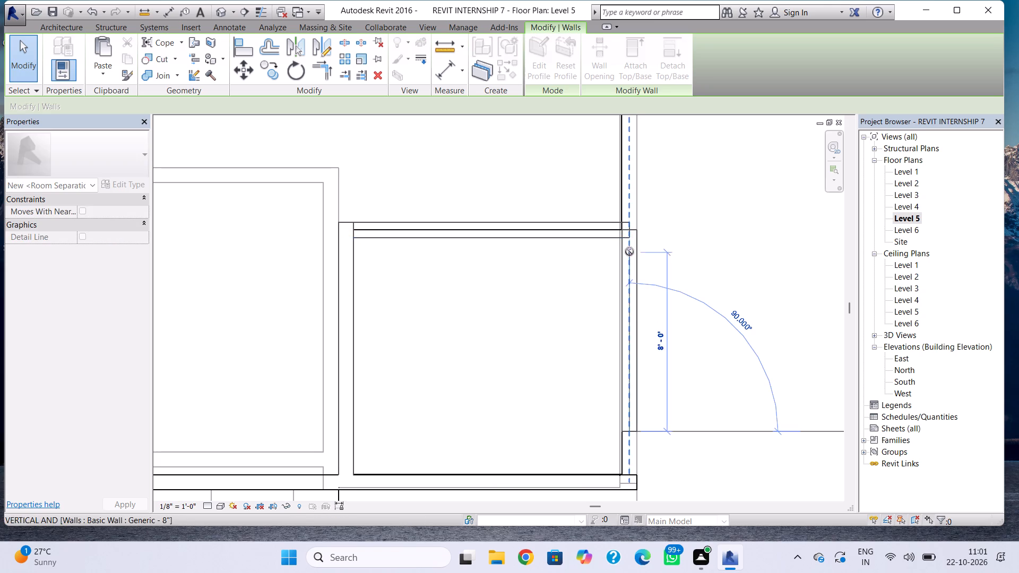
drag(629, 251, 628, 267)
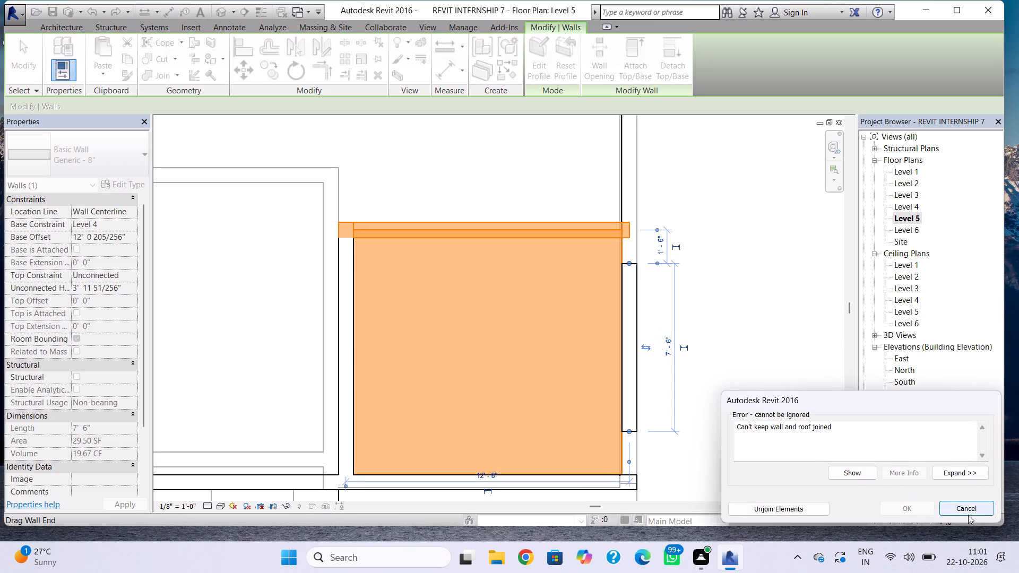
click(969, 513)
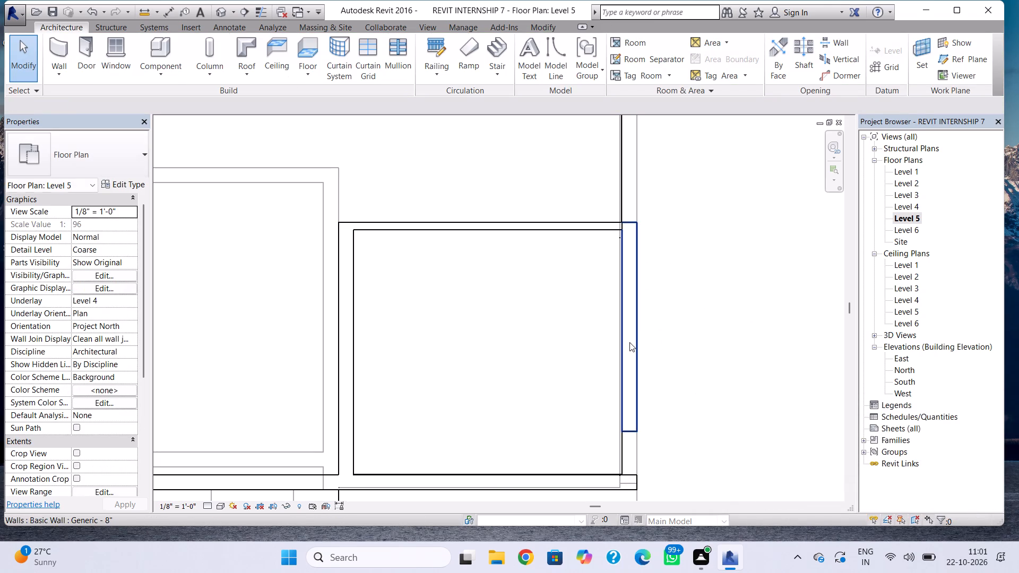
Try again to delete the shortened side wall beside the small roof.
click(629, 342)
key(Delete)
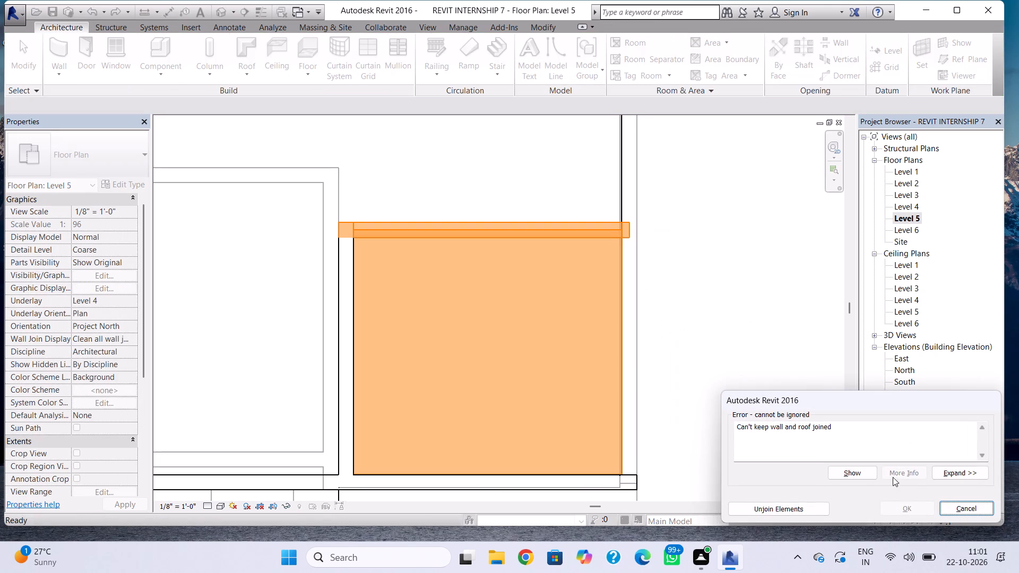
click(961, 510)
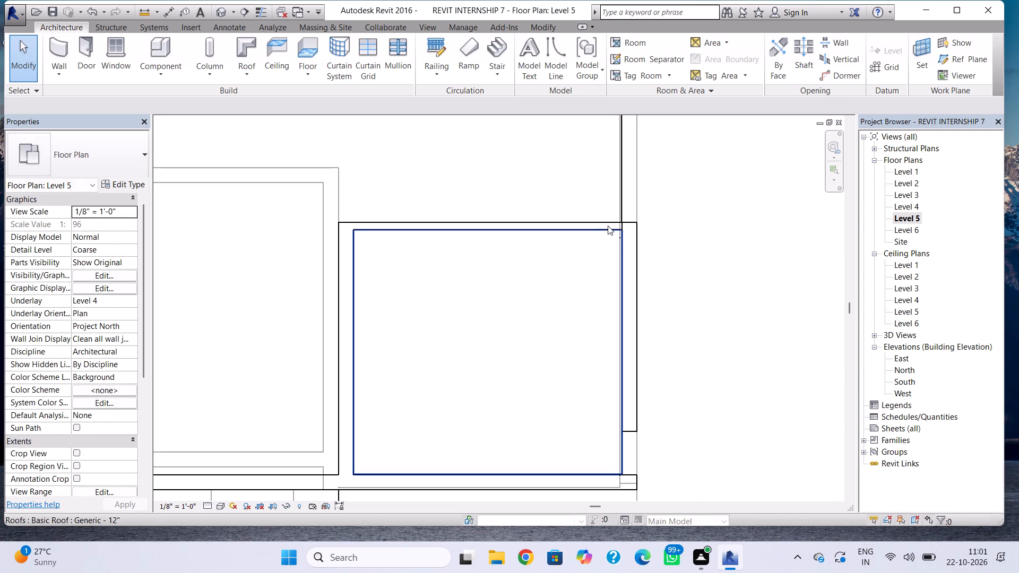
Delete the 4' high Level 5 cross wall along the rear edge of the small front roof.
click(608, 225)
click(614, 222)
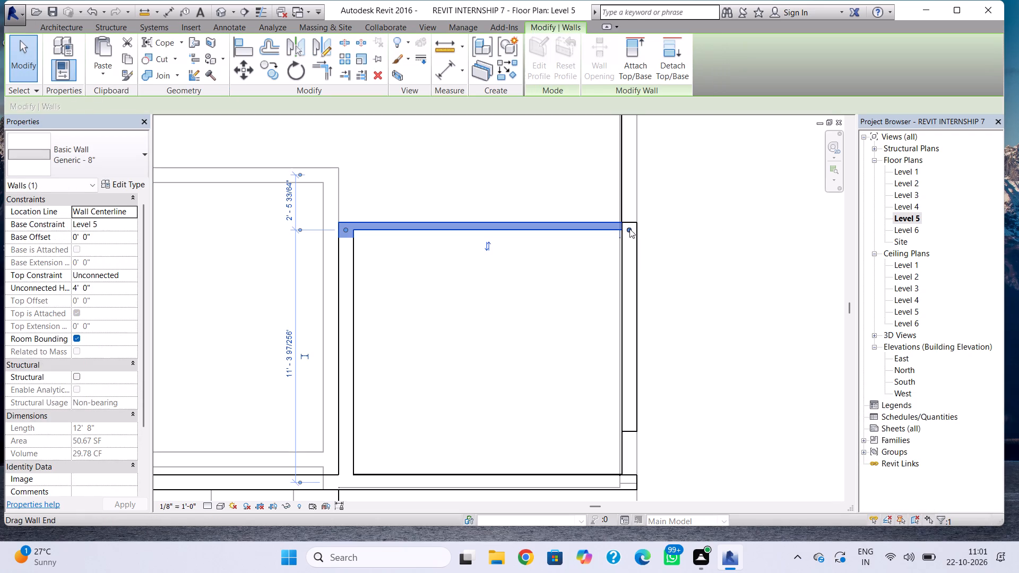
drag(629, 229, 612, 231)
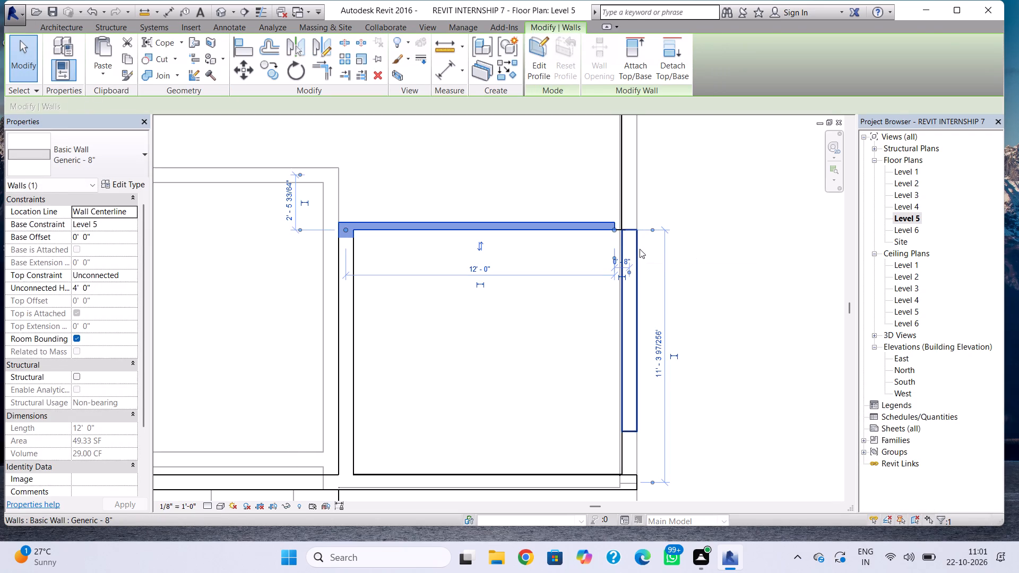
key(Delete)
Delete the shortened Level 4 side wall beside the small front roof.
click(628, 250)
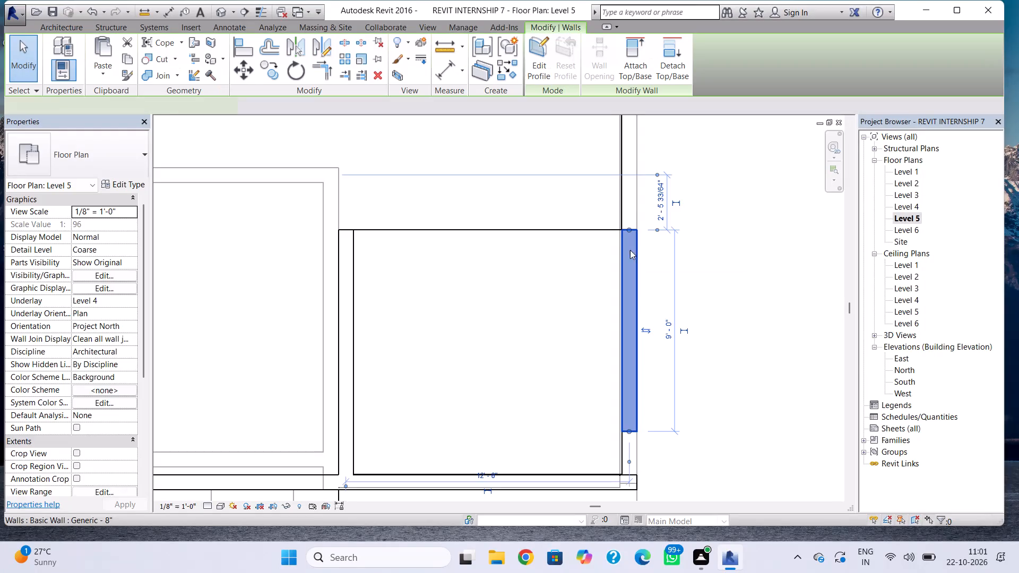
key(Delete)
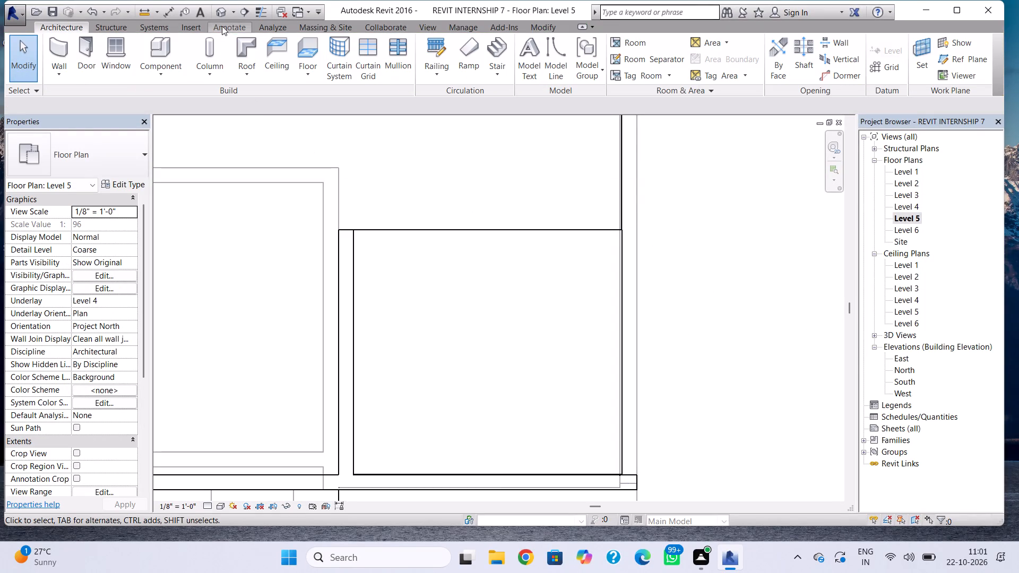
Examine the roof corner and the end of the rear Level 5 parapet wall in 3D and in the Level 5 plan.
click(214, 13)
click(531, 246)
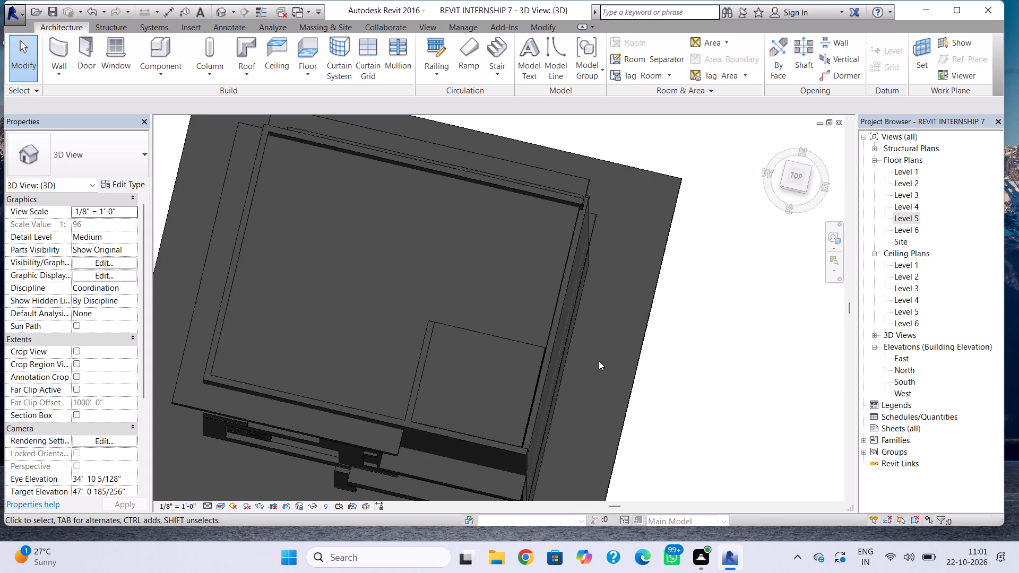
shift+right_drag(697, 390, 553, 241)
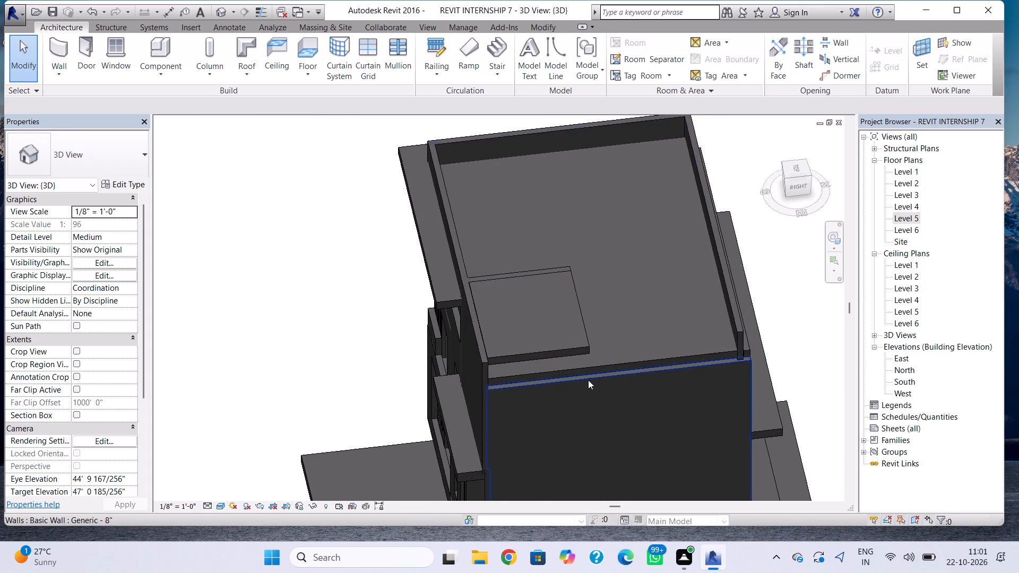
click(739, 336)
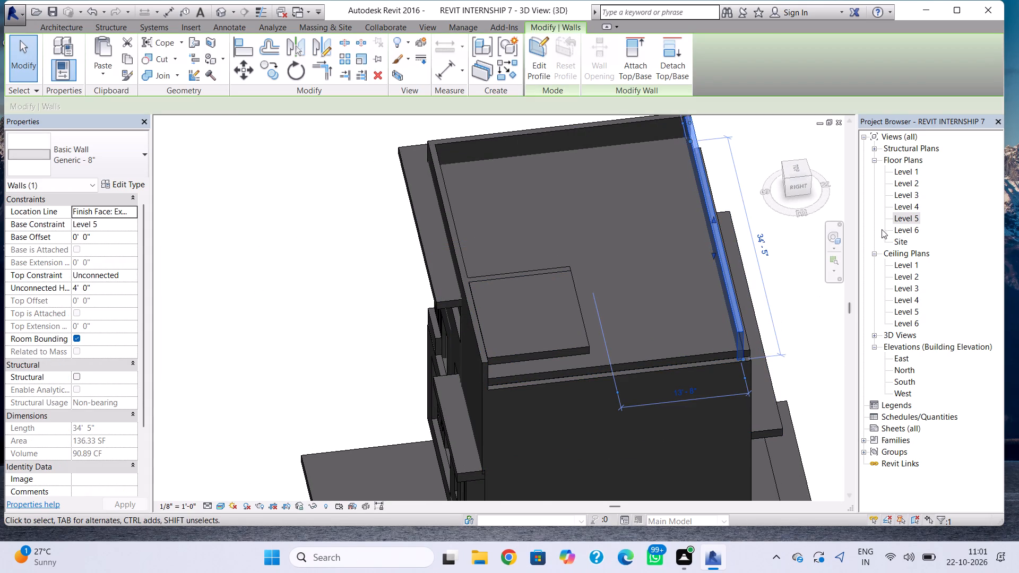
click(895, 218)
click(895, 218)
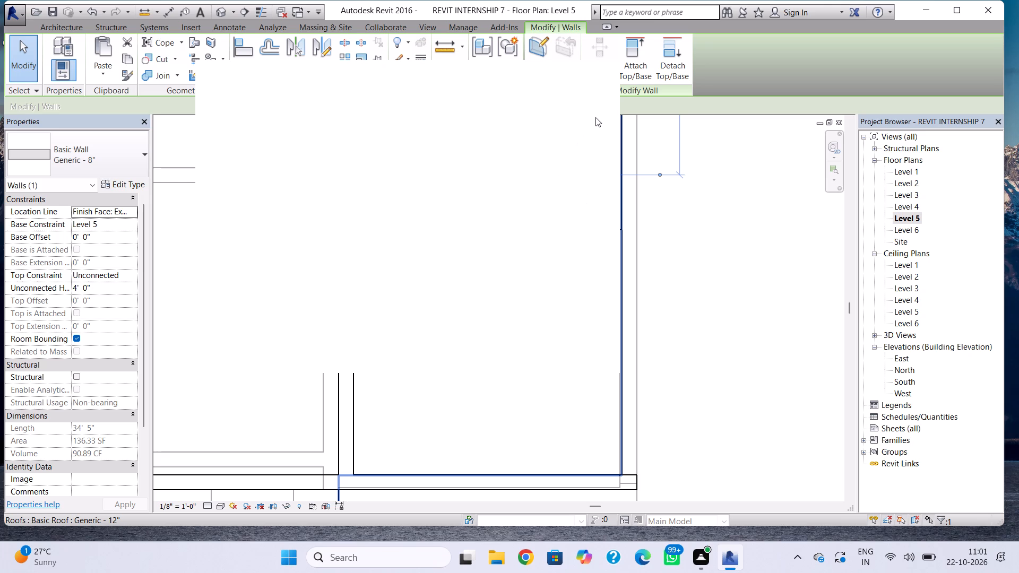
click(598, 80)
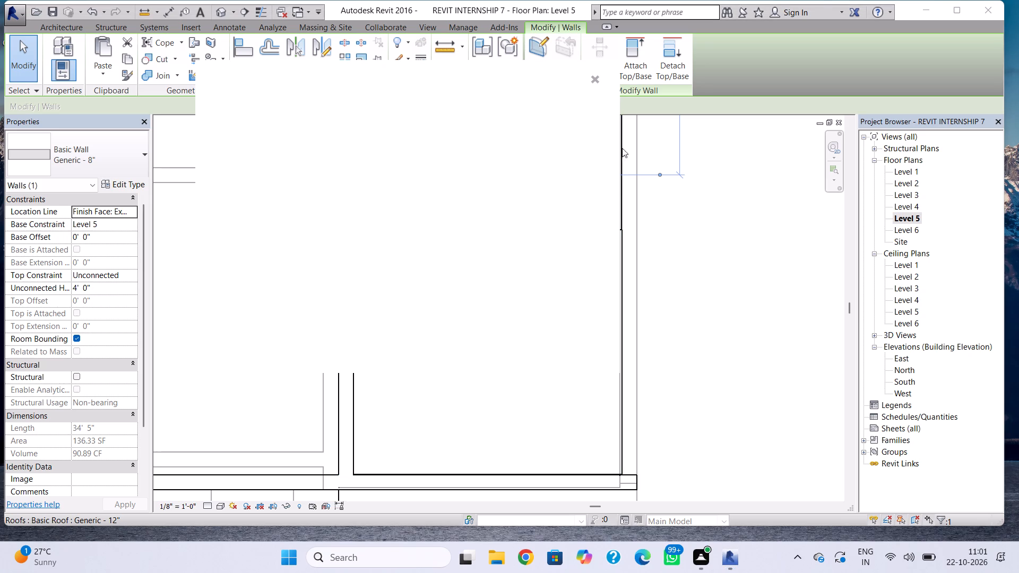
middle_drag(589, 205, 574, 378)
scroll(573, 380, down, 3)
middle_drag(573, 354, 574, 389)
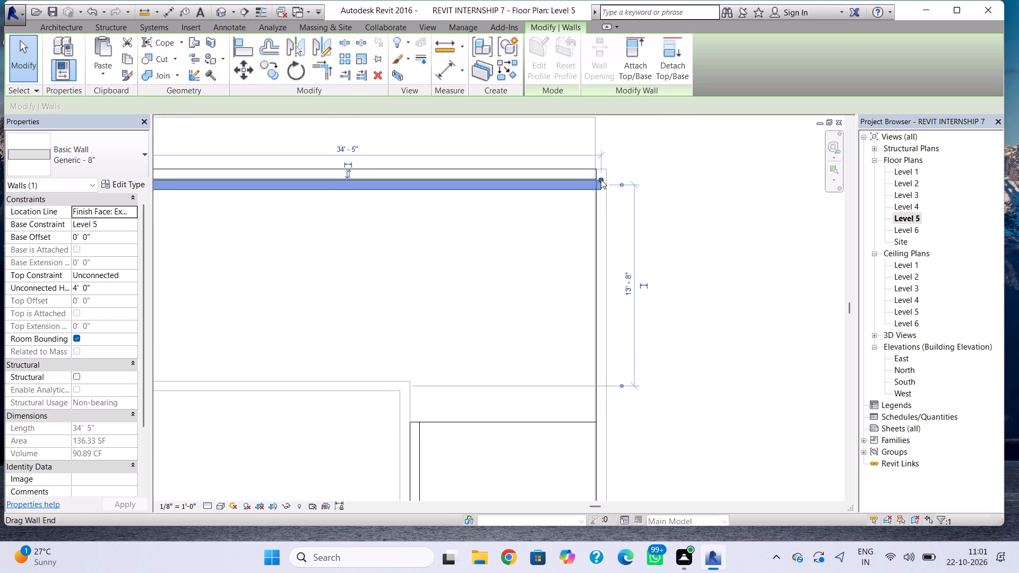
click(601, 179)
key(Escape)
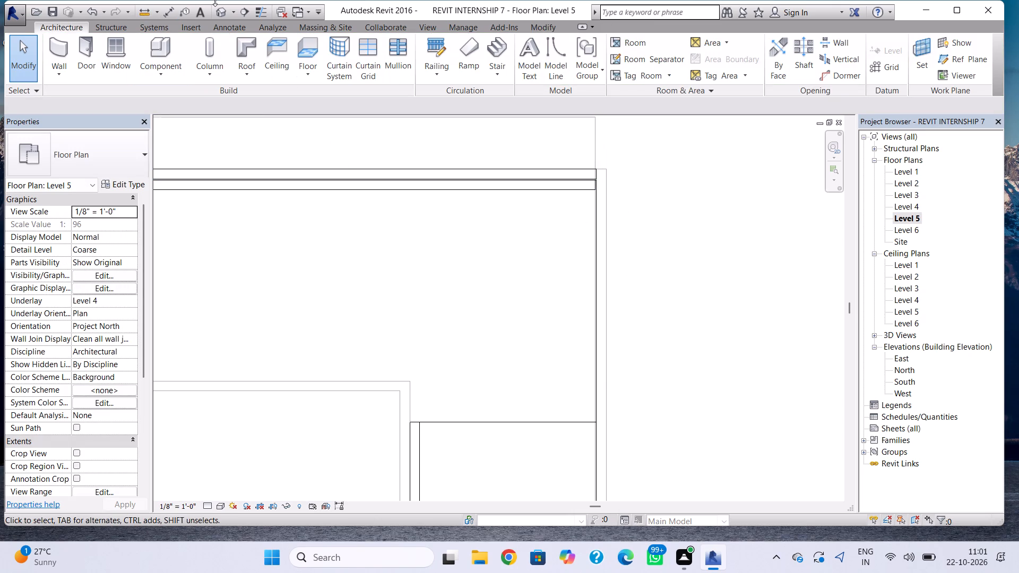
Raise the top of the Level 3 side wall in 3D to the parapet top, making it 28' 0" high.
click(224, 10)
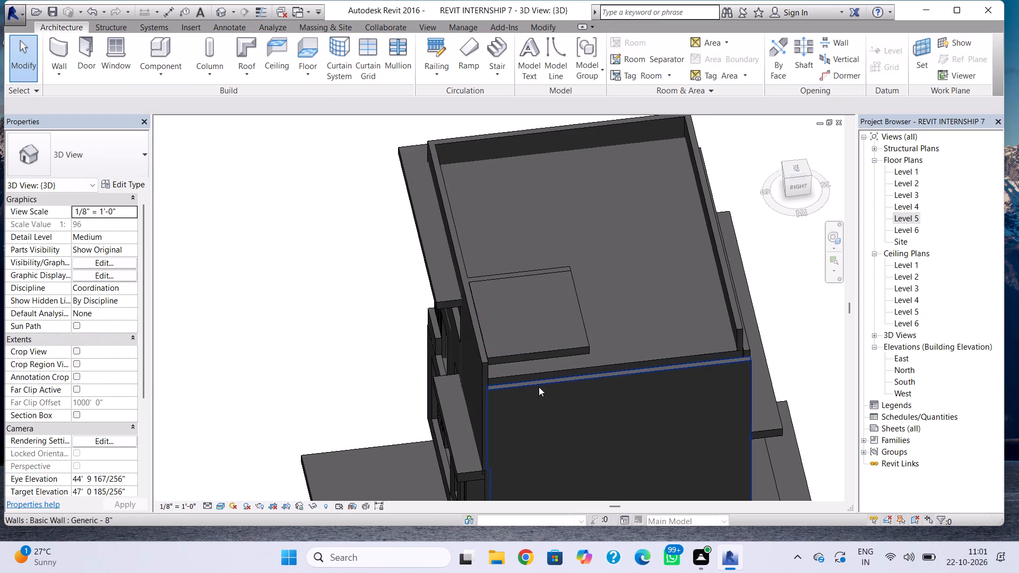
click(537, 387)
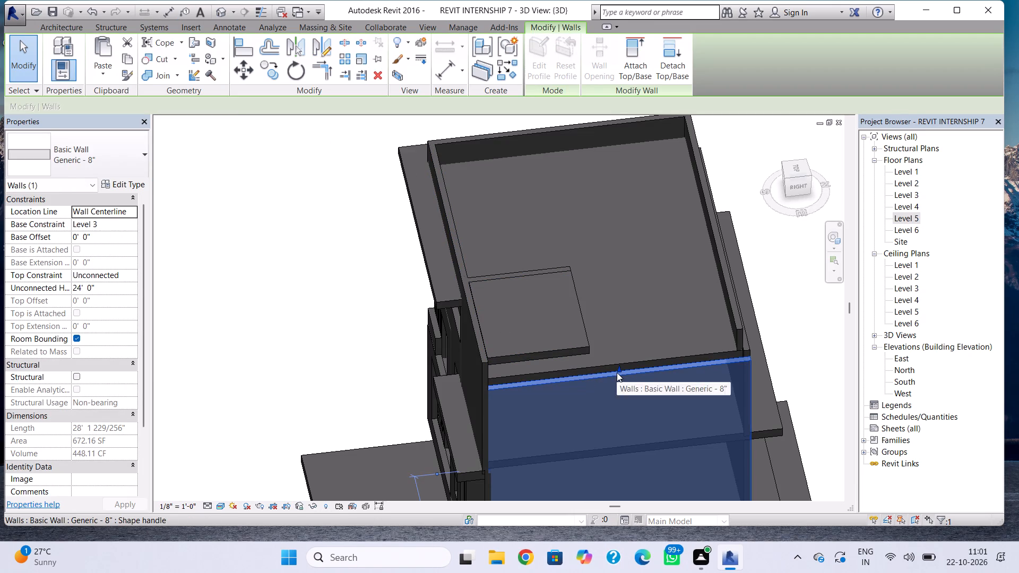
drag(617, 372, 614, 348)
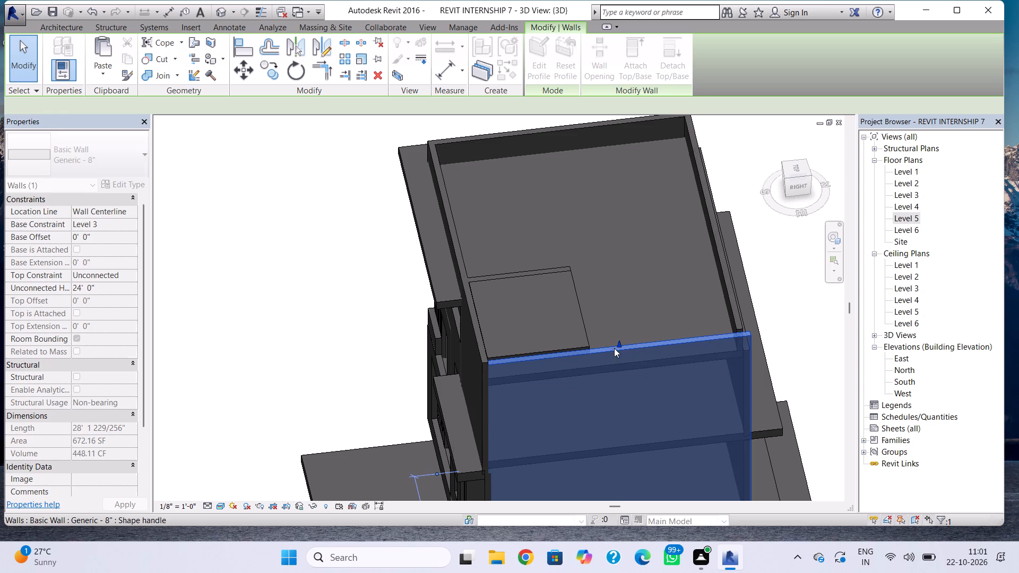
key(Escape)
shift+right_drag(612, 374, 605, 242)
click(621, 343)
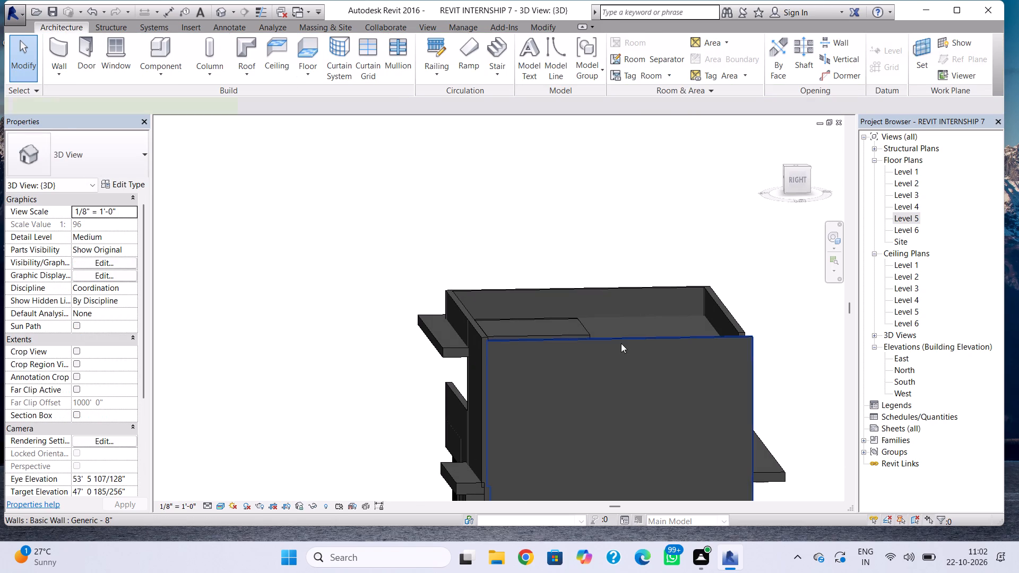
shift+right_drag(624, 339, 599, 293)
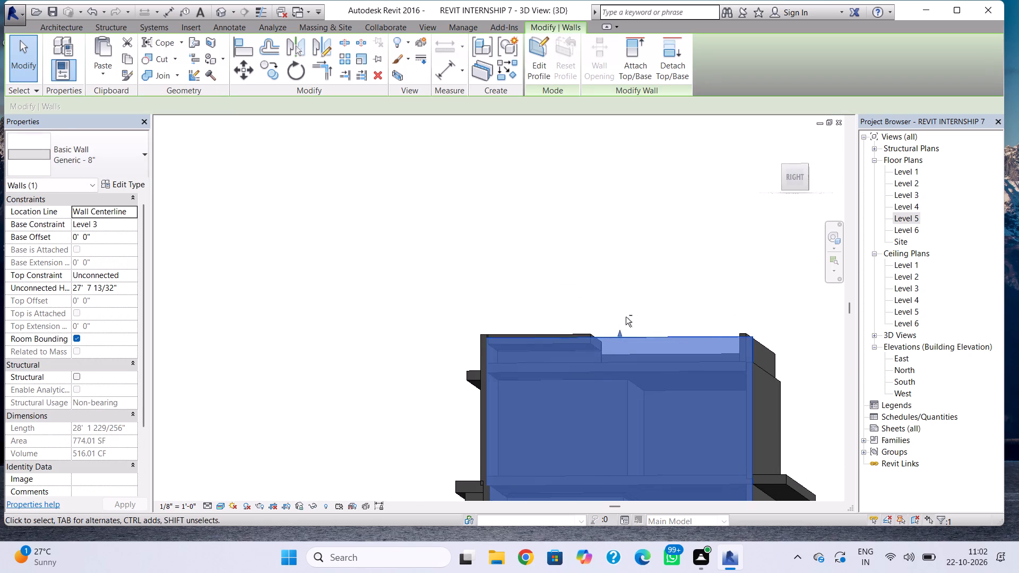
shift+right_drag(626, 317, 636, 336)
click(618, 329)
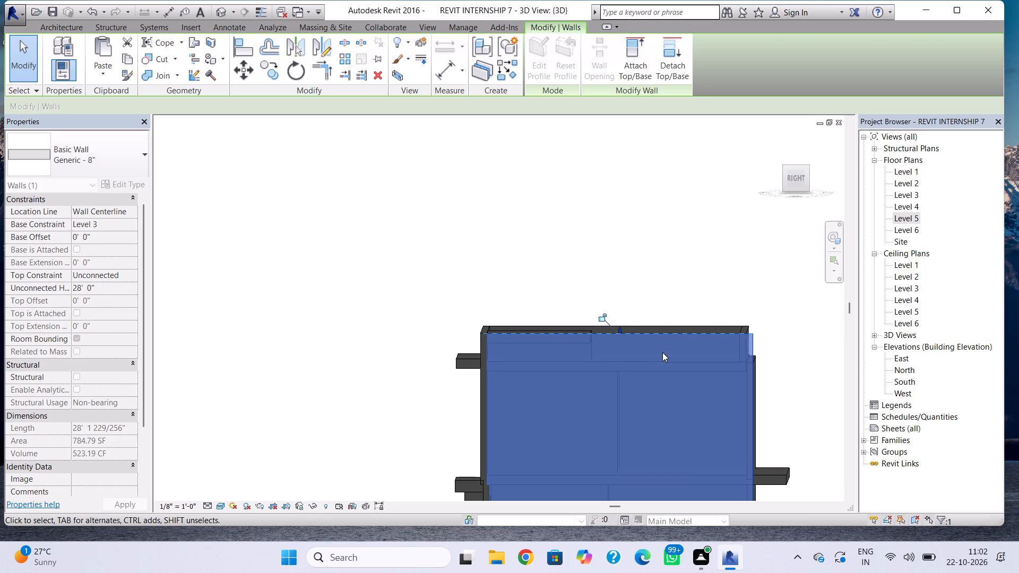
key(Escape)
shift+right_drag(525, 265, 597, 343)
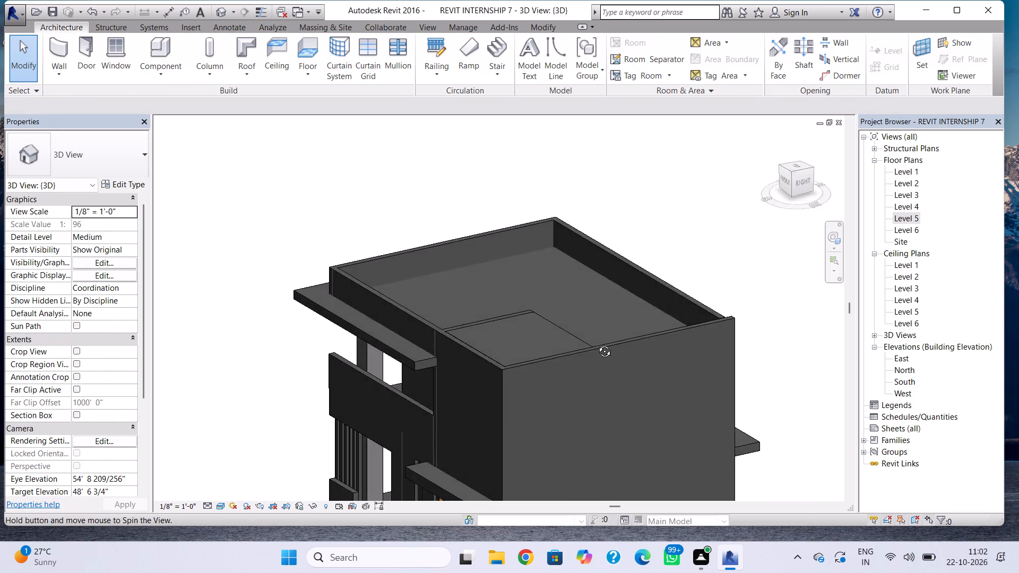
Examine the Level 5 roof's rear edge and the walls around it in 3D and in the Level 5 plan.
shift+right_drag(597, 343, 426, 310)
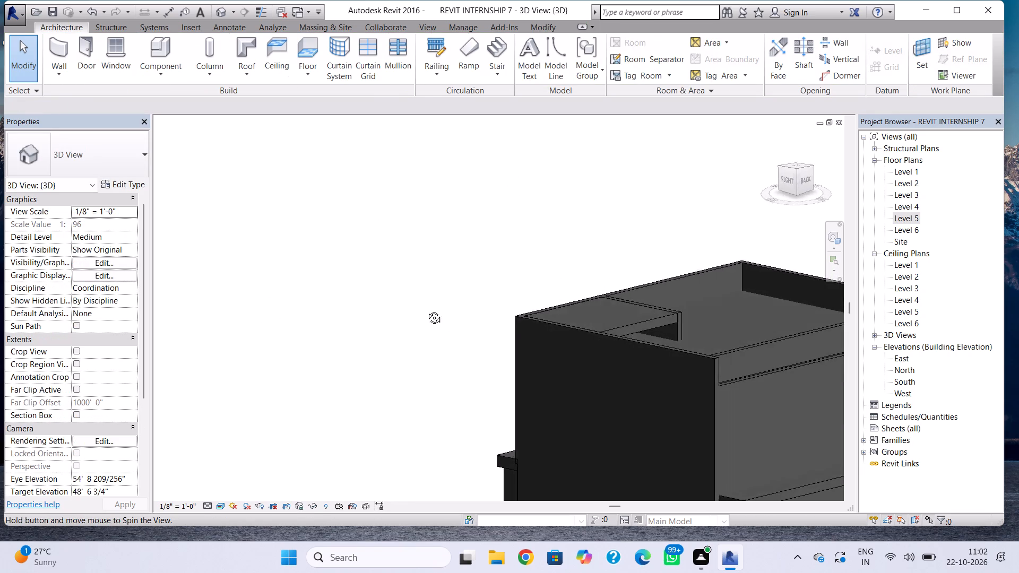
shift+right_drag(426, 310, 177, 315)
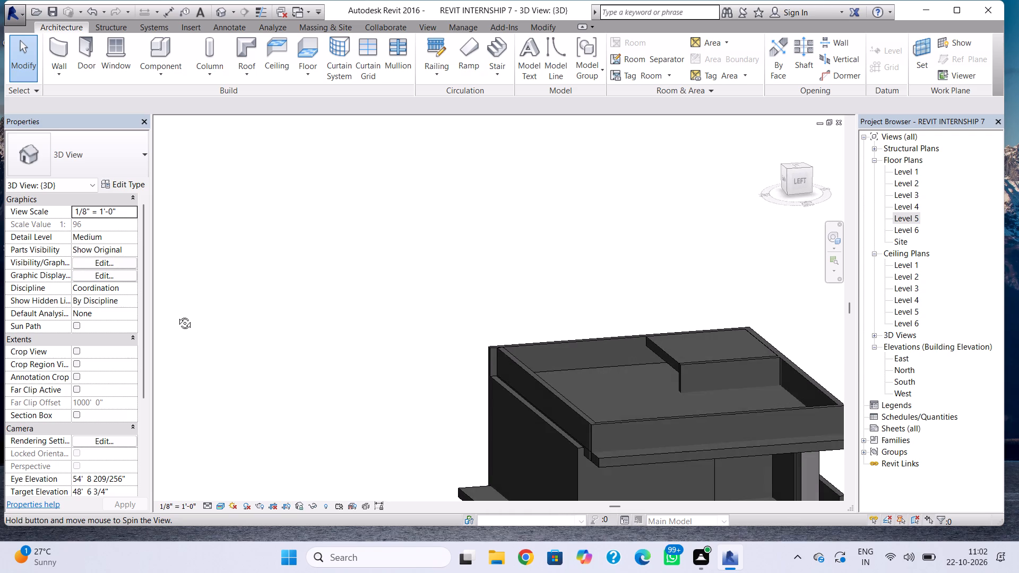
shift+right_drag(177, 315, 234, 331)
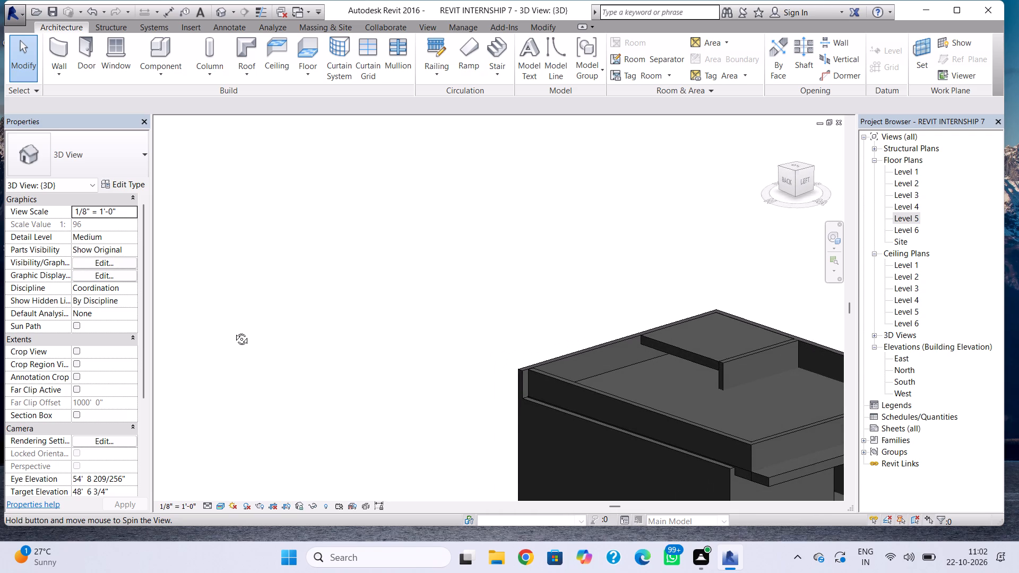
shift+right_drag(234, 331, 166, 326)
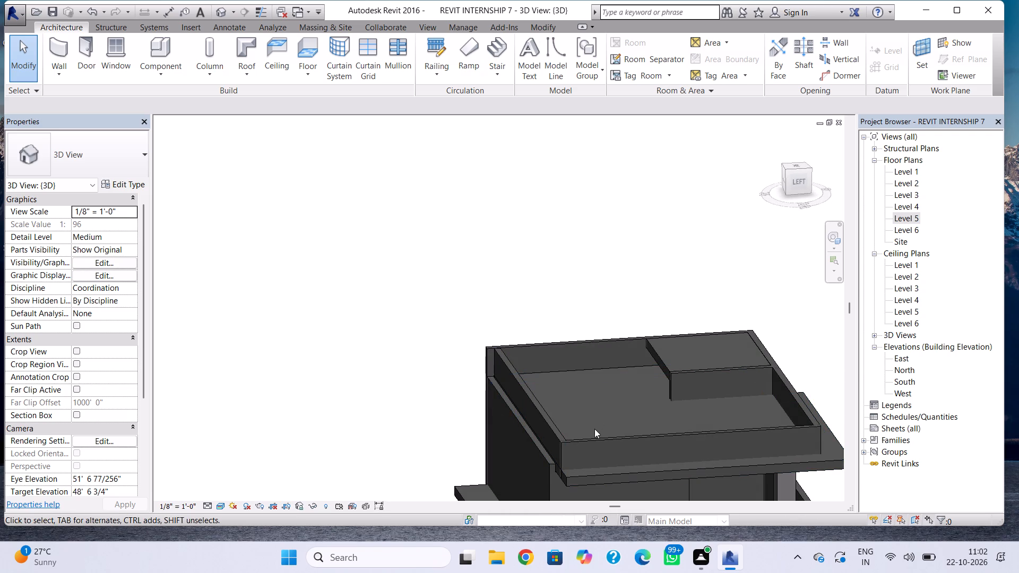
click(569, 481)
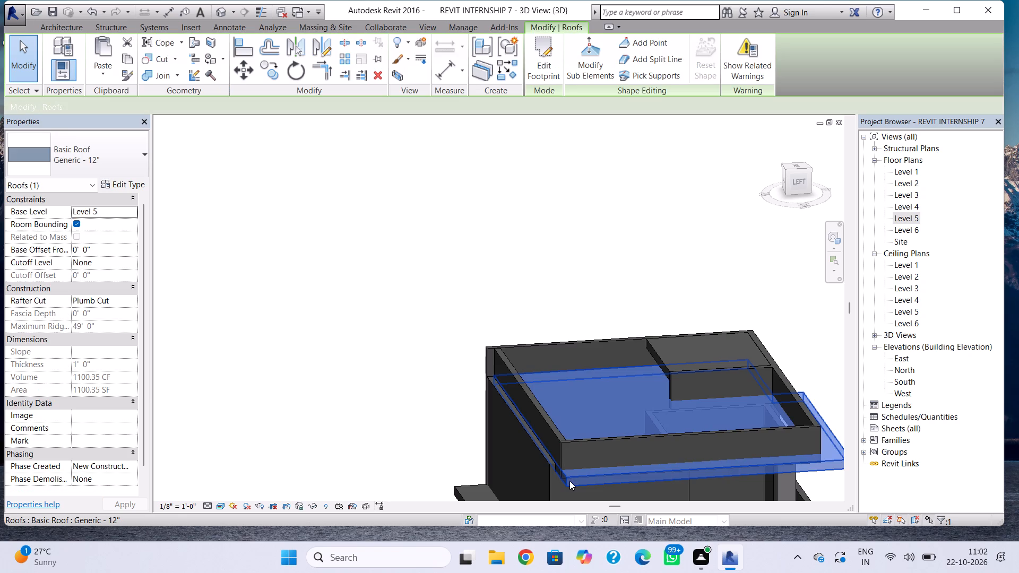
double_click(908, 218)
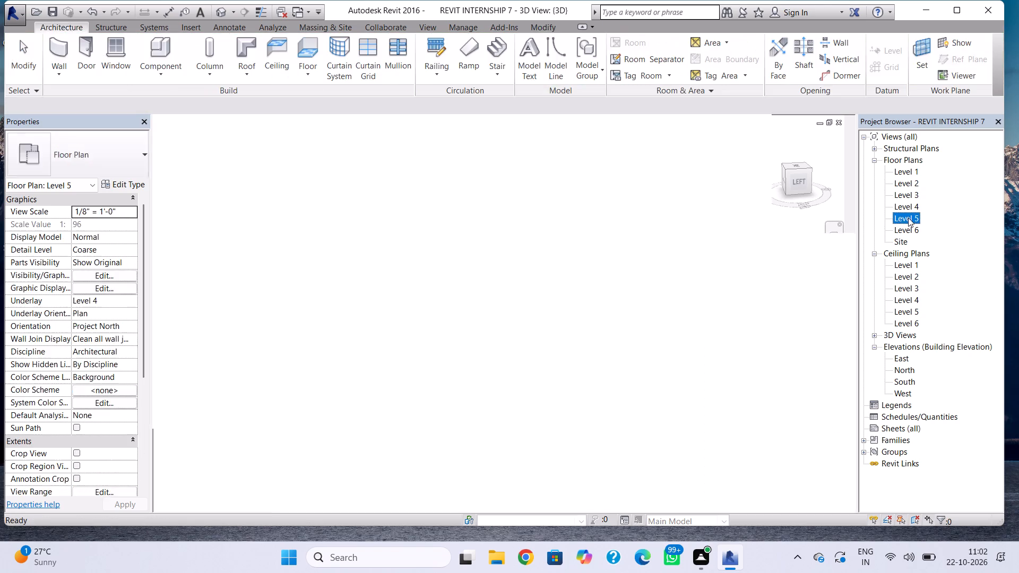
scroll(551, 381, down, 1)
middle_drag(543, 360, 581, 231)
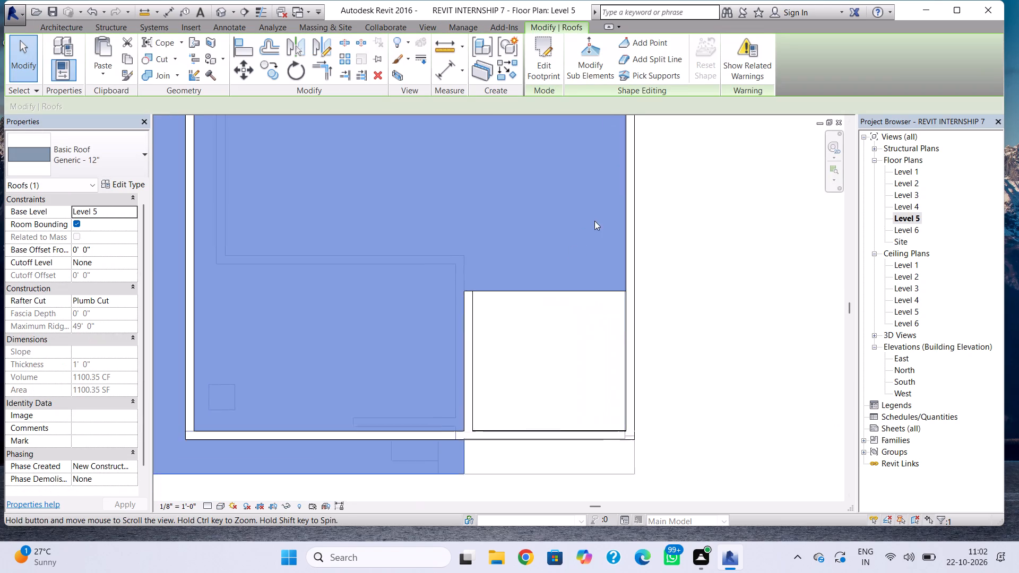
middle_drag(612, 255, 560, 457)
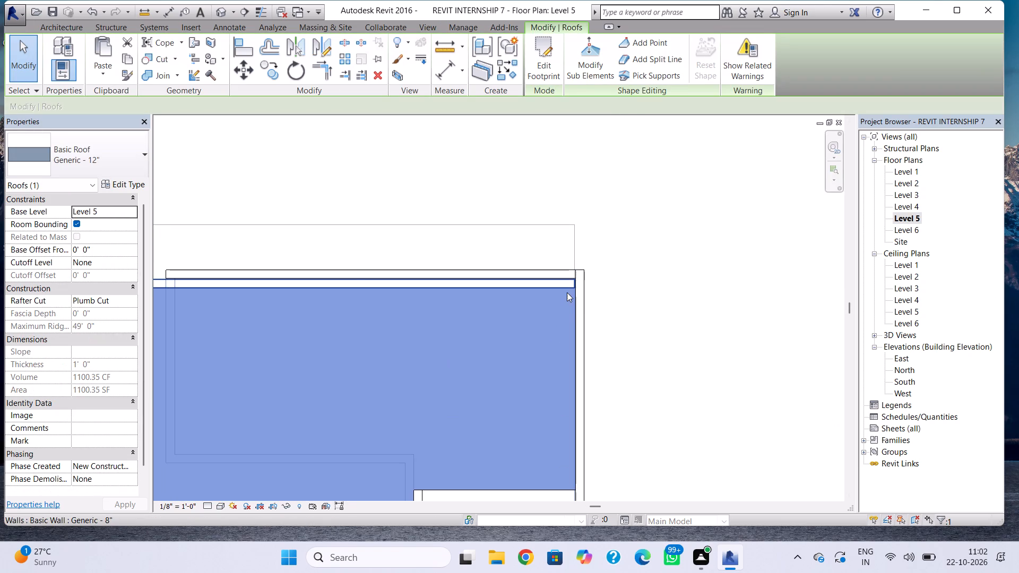
click(567, 292)
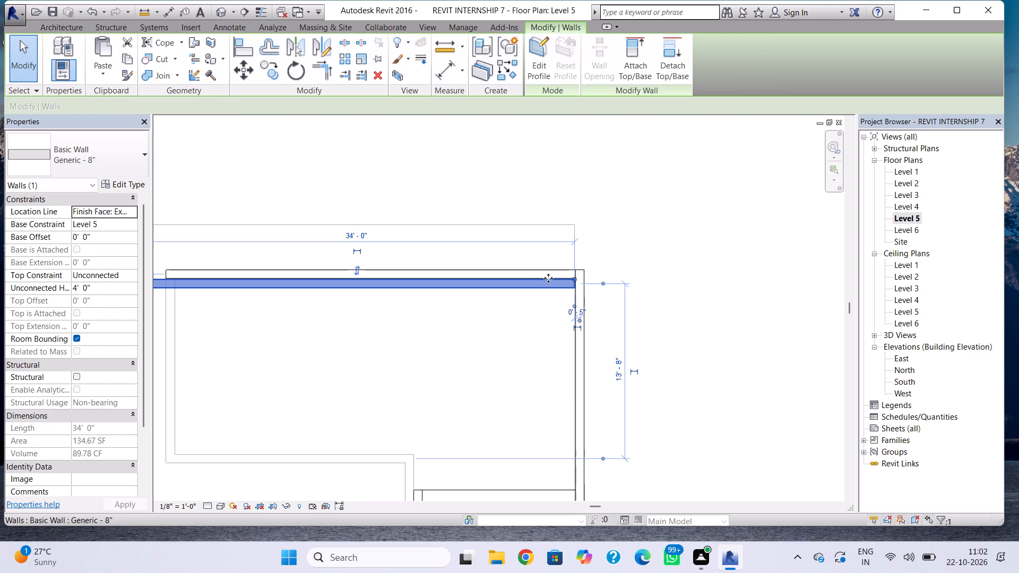
click(514, 280)
key(Escape)
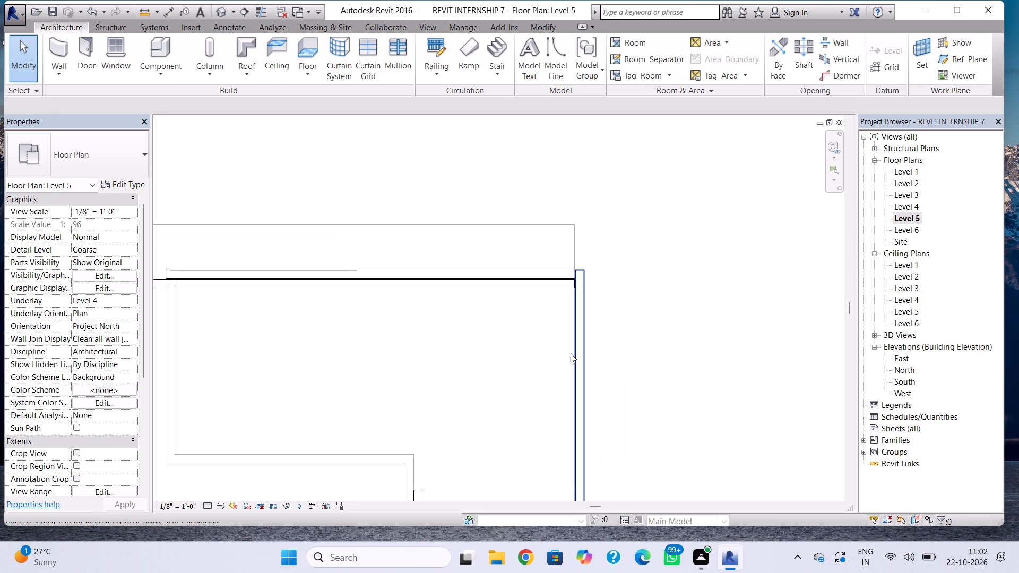
click(571, 353)
scroll(529, 363, down, 1)
middle_drag(526, 359, 511, 302)
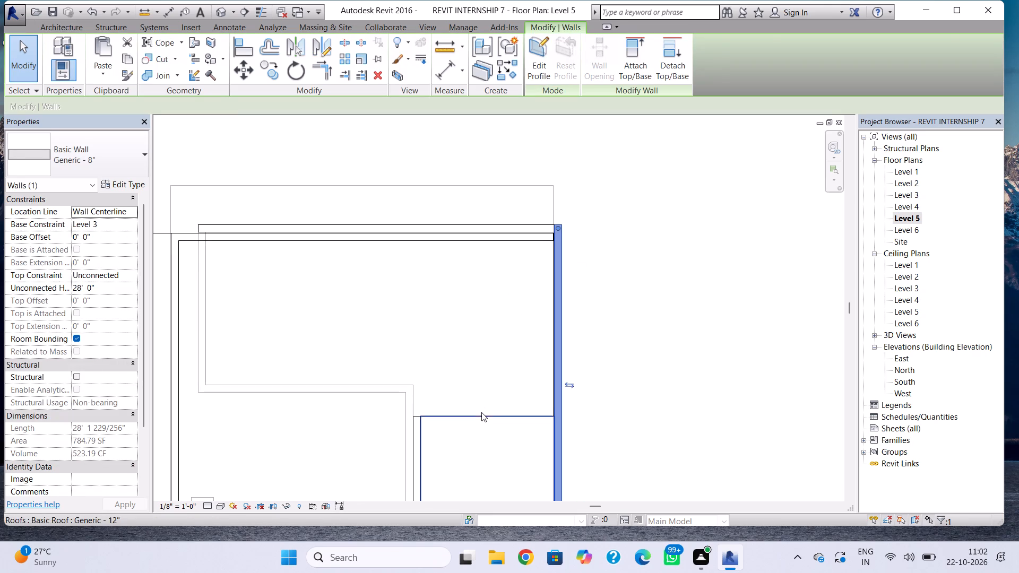
click(481, 412)
key(Escape)
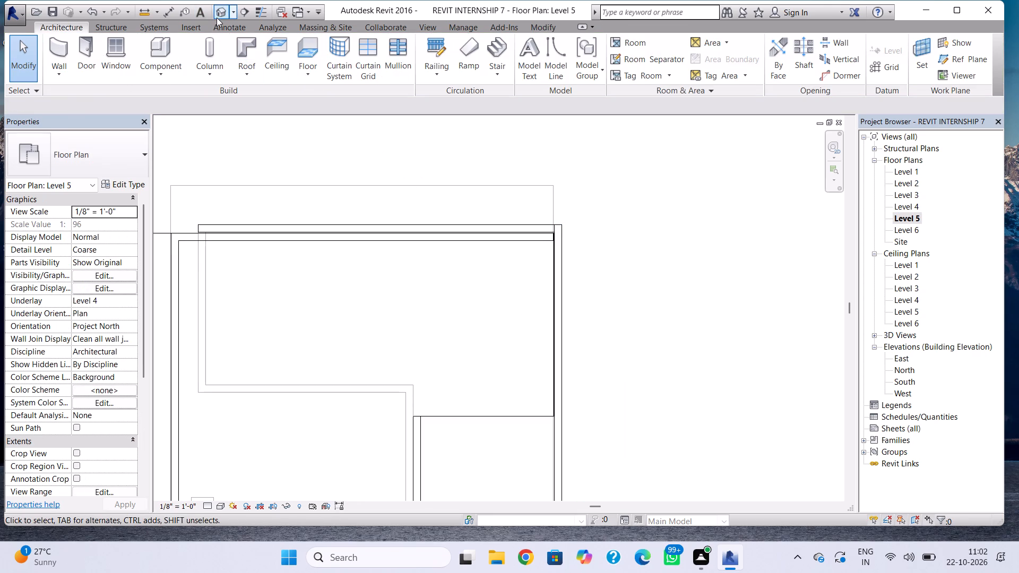
Edit the Level 5 roof footprint, moving its rear boundary line outward to the rear wall's outer face, and try attaching the highlighted walls.
click(218, 15)
double_click(577, 481)
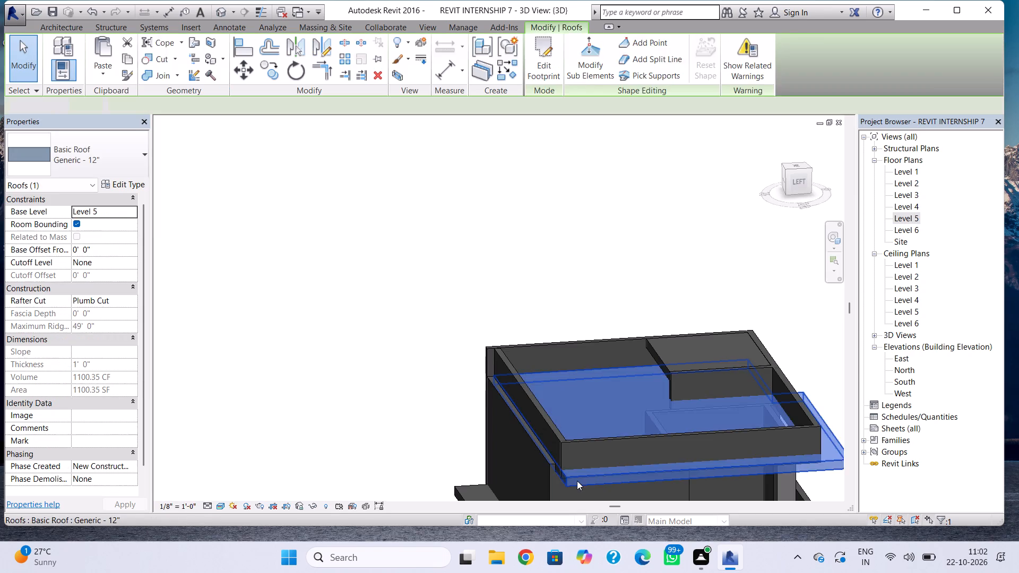
middle_drag(549, 444, 515, 298)
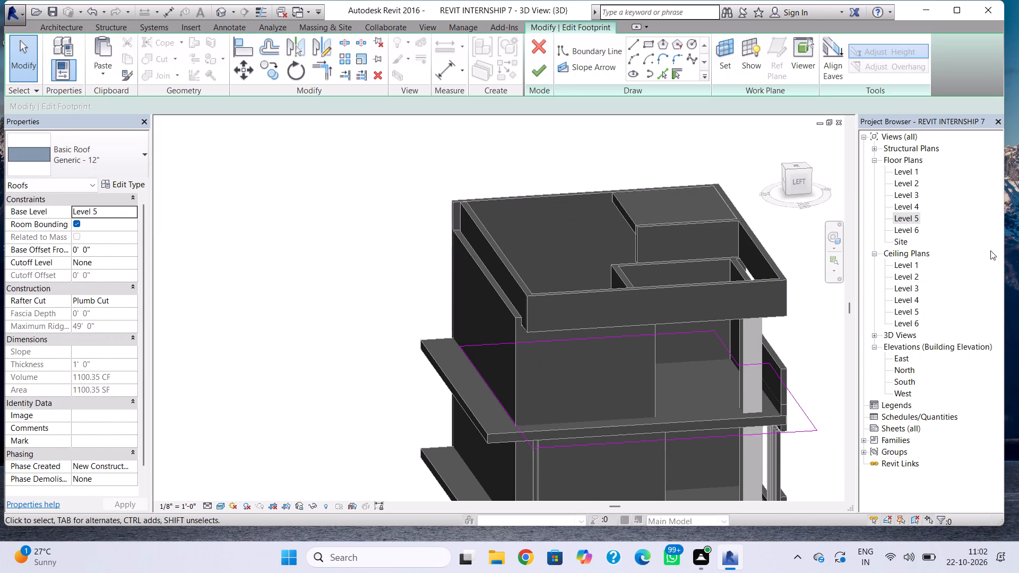
click(908, 221)
click(918, 219)
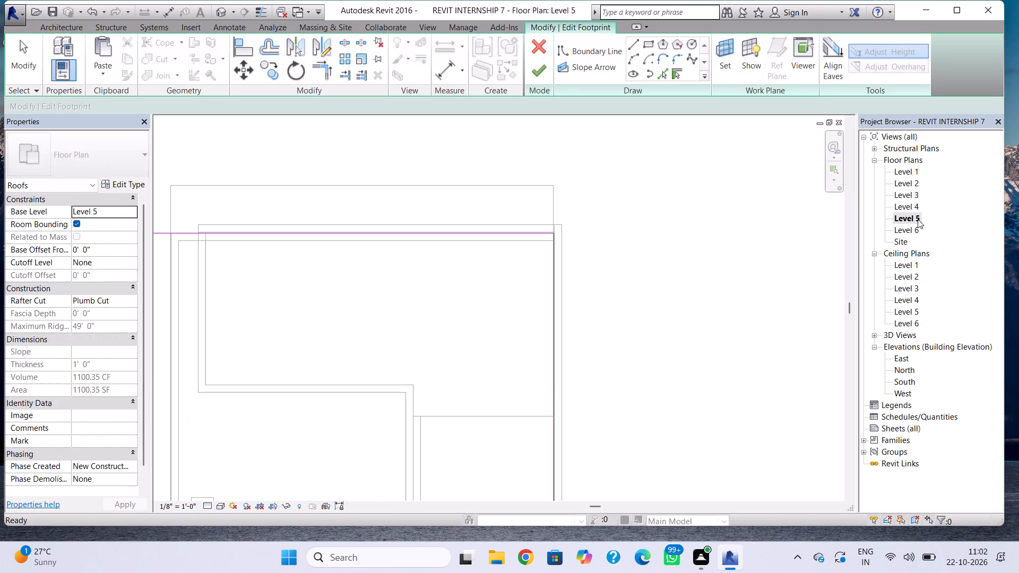
click(916, 219)
click(505, 235)
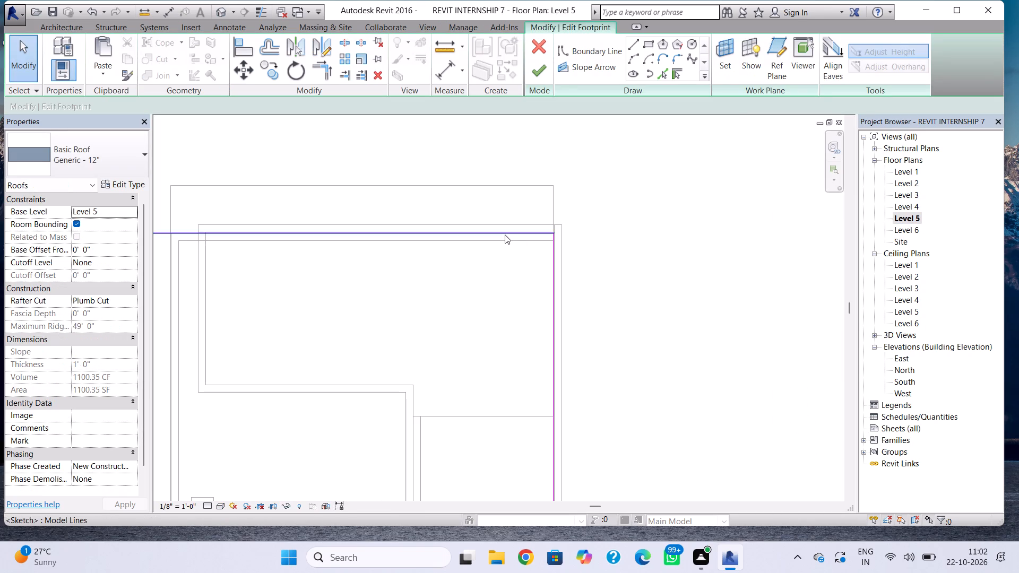
click(526, 235)
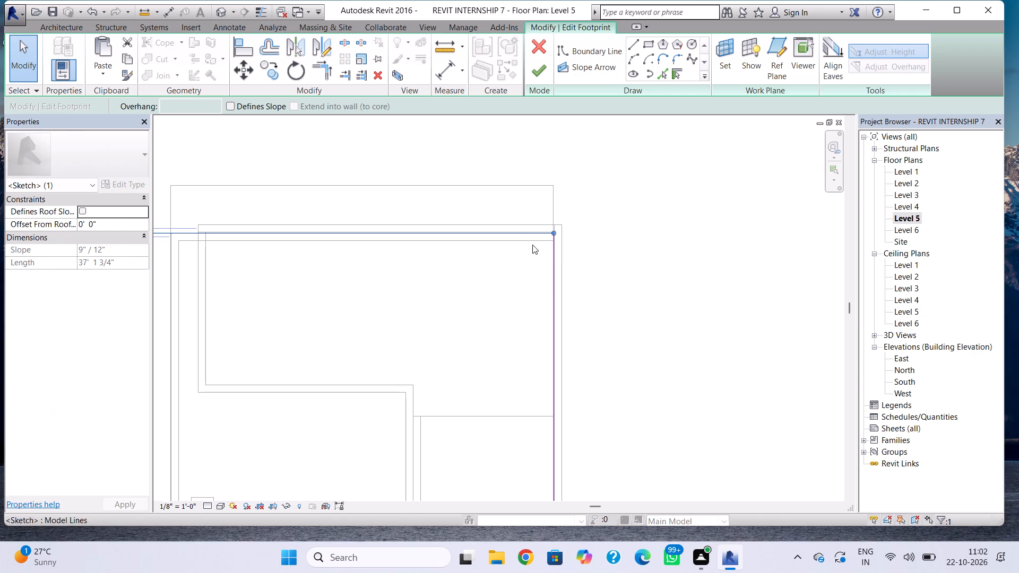
key(Up)
key(Up)
key(Up)
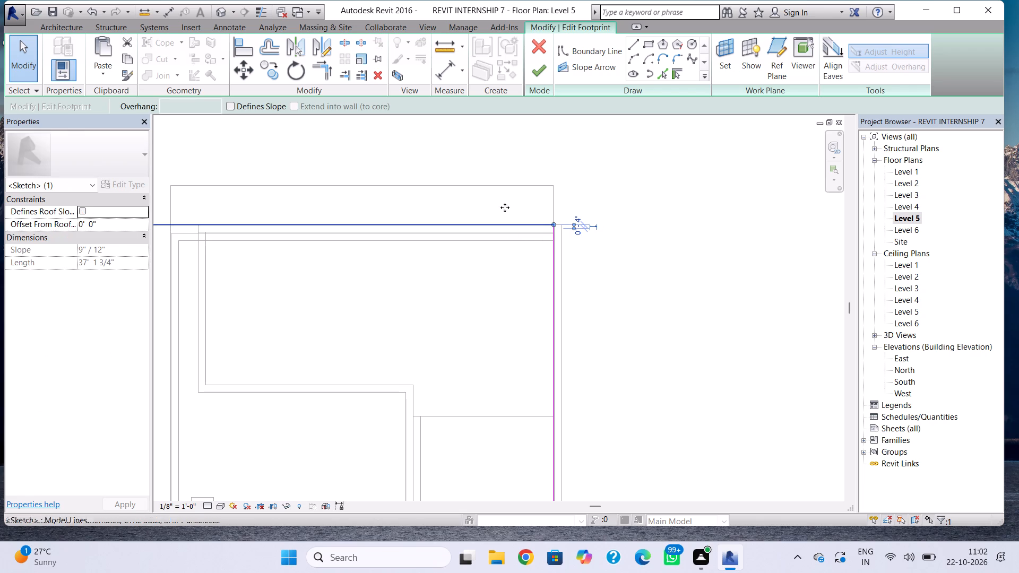
click(539, 71)
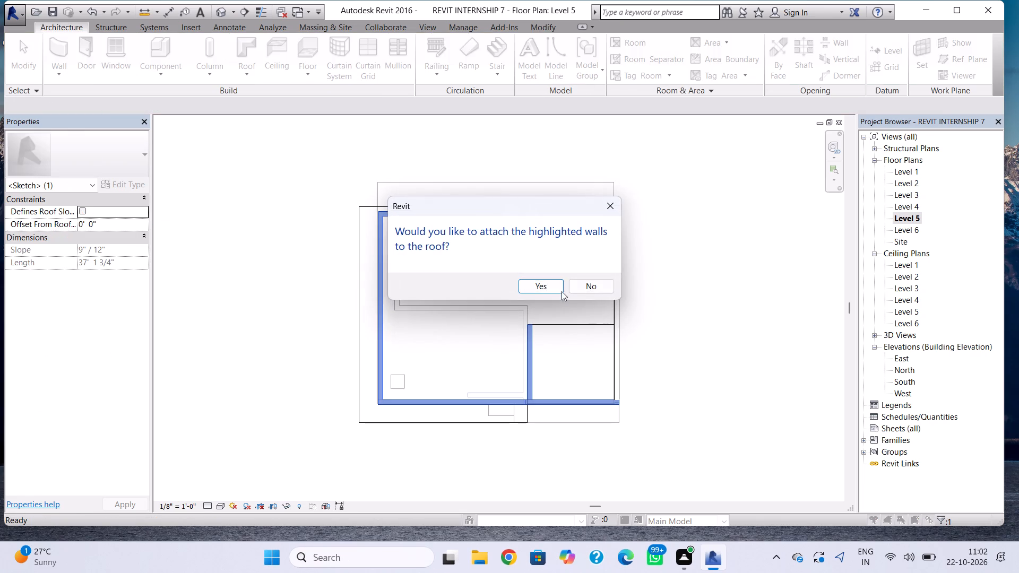
click(542, 283)
click(950, 509)
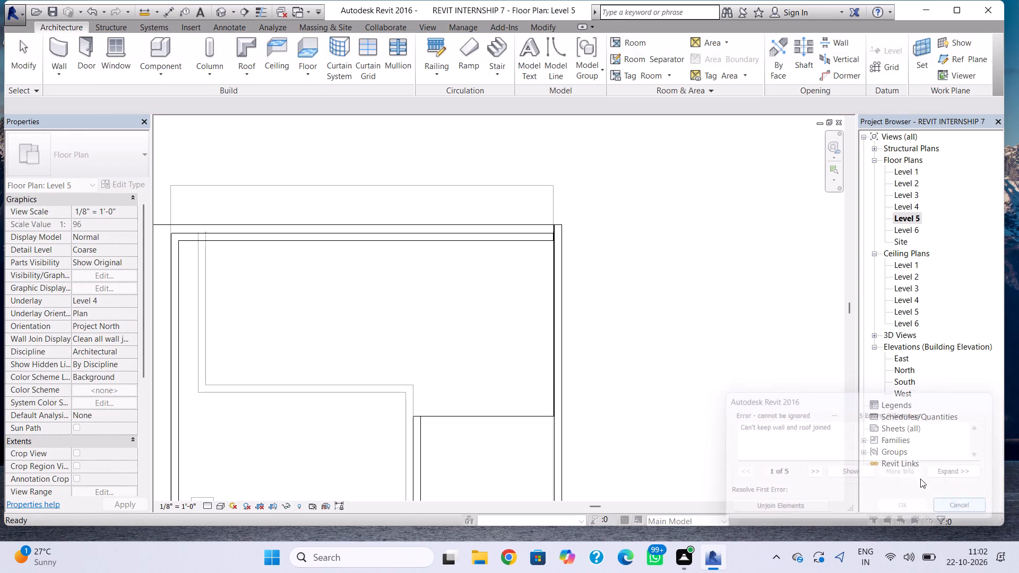
click(217, 11)
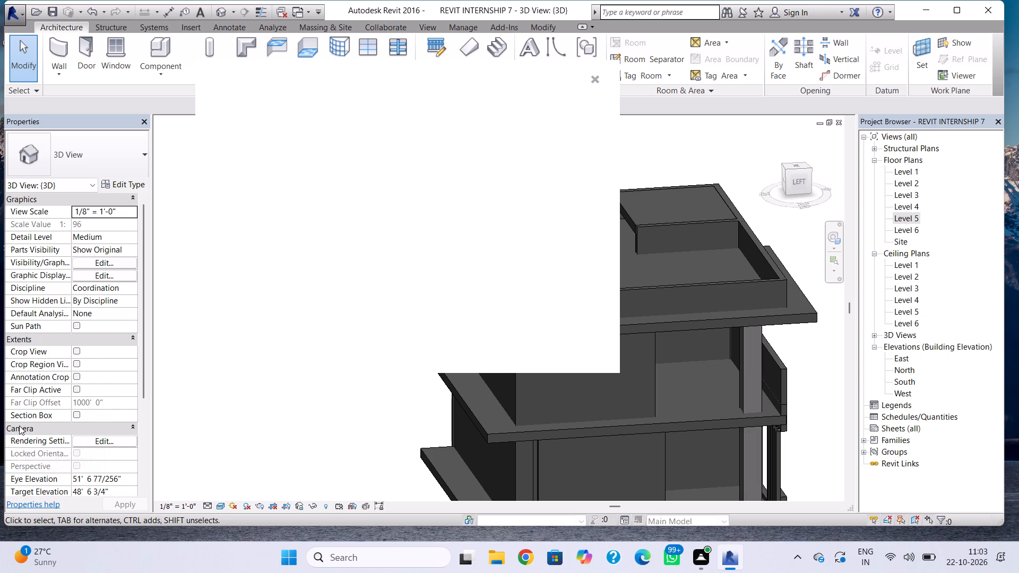
click(592, 79)
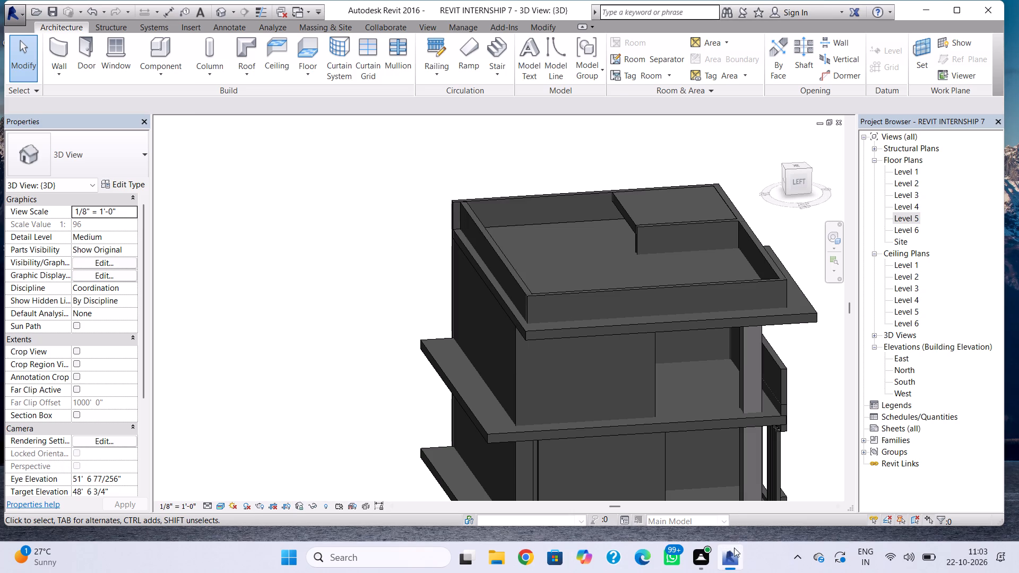
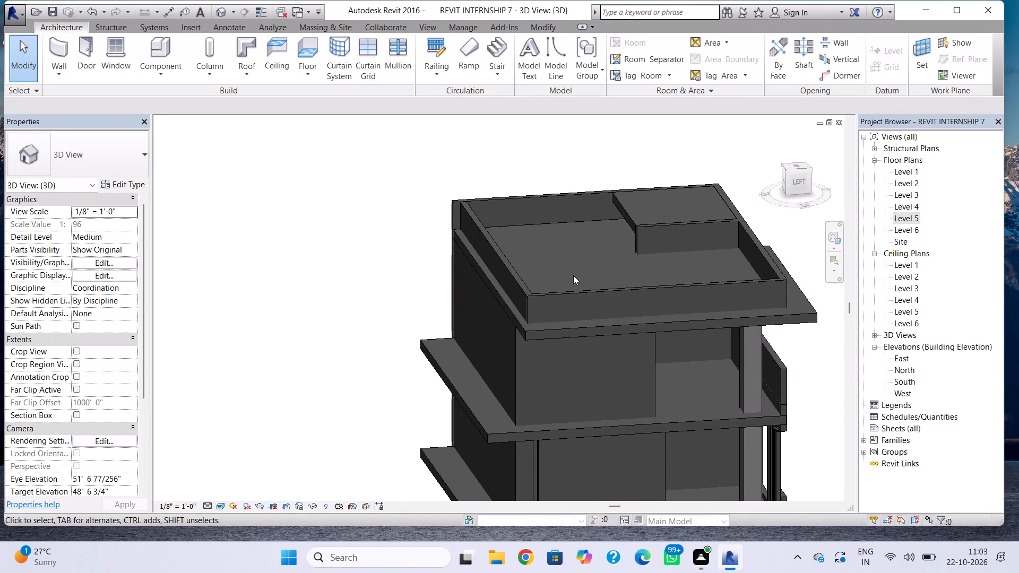
Draw a Generic - 8" wall about 12' 8" long in the Level 5 plan, along the small raised roof's rear edge to the side wall.
right_drag(582, 272, 641, 270)
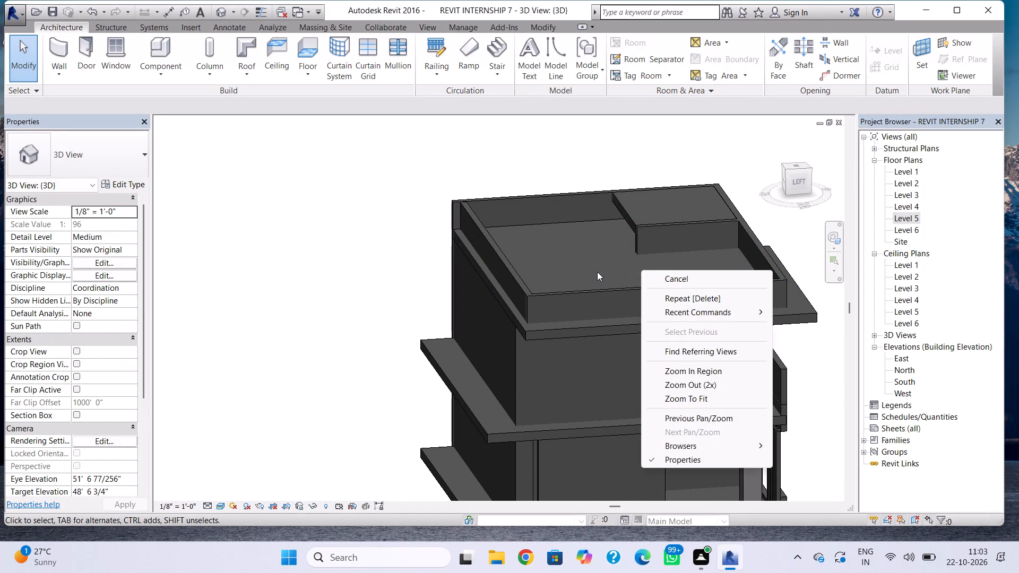
click(597, 272)
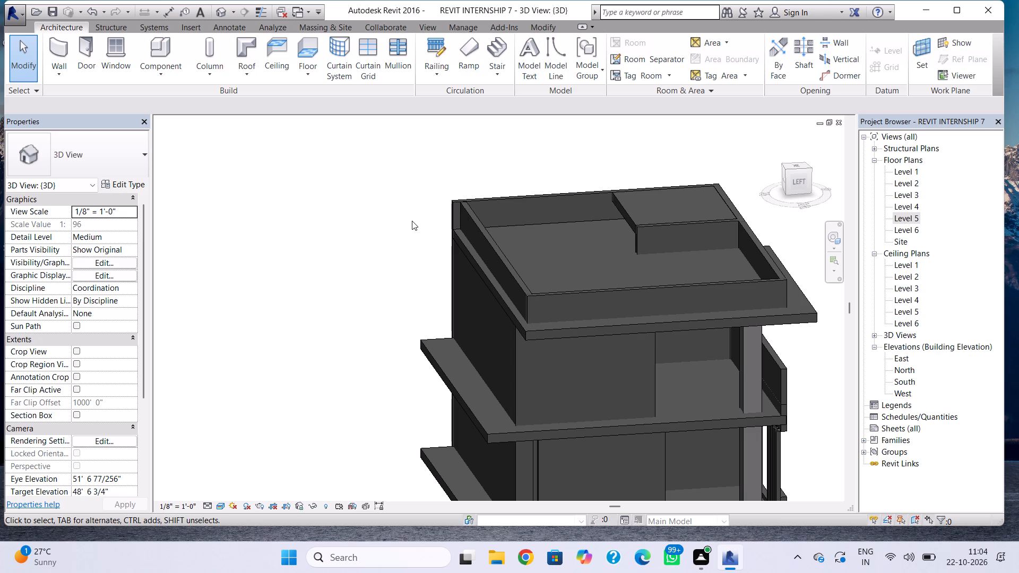
scroll(415, 143, up, 1)
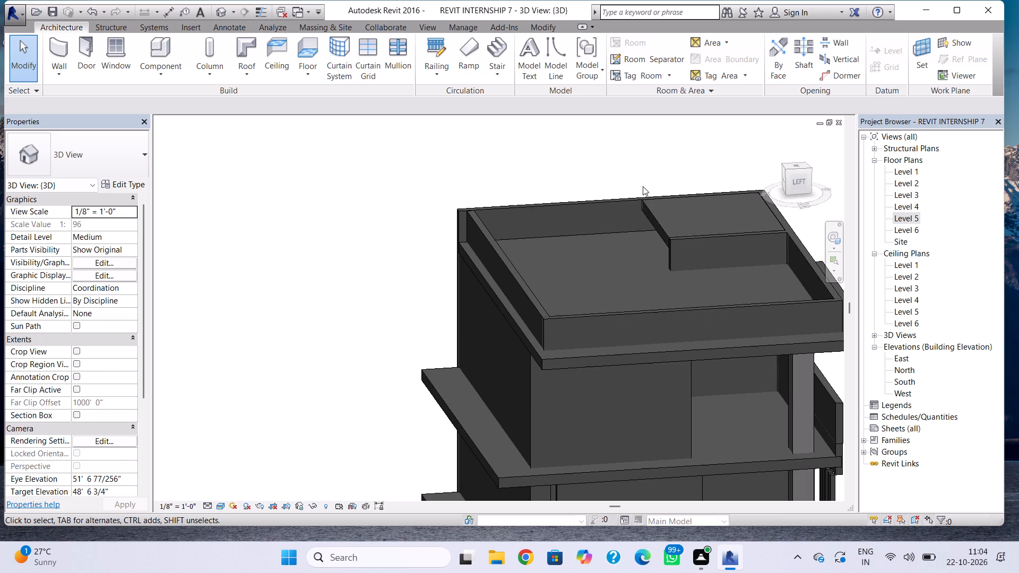
shift+right_drag(622, 216, 728, 224)
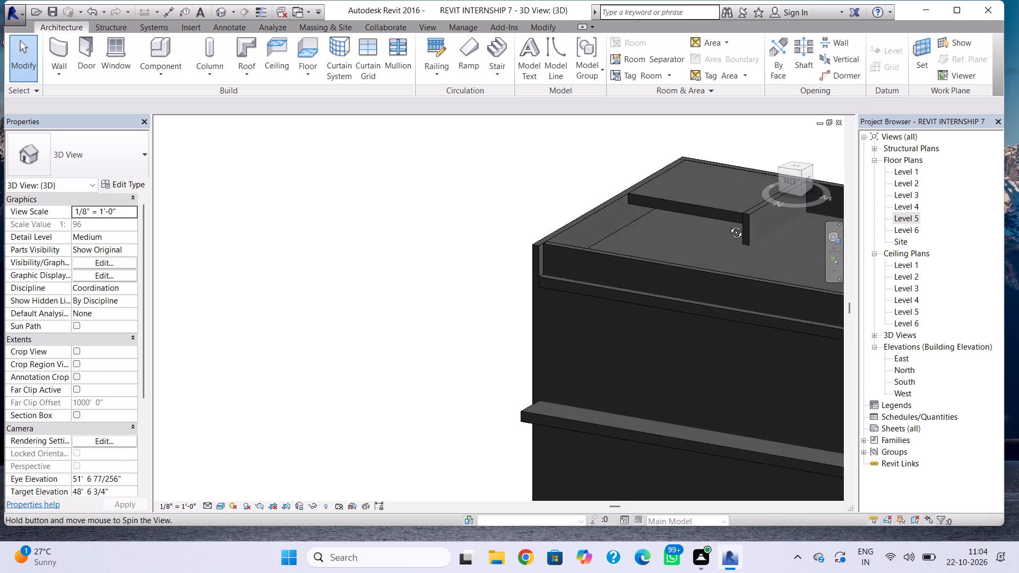
shift+right_drag(728, 224, 646, 266)
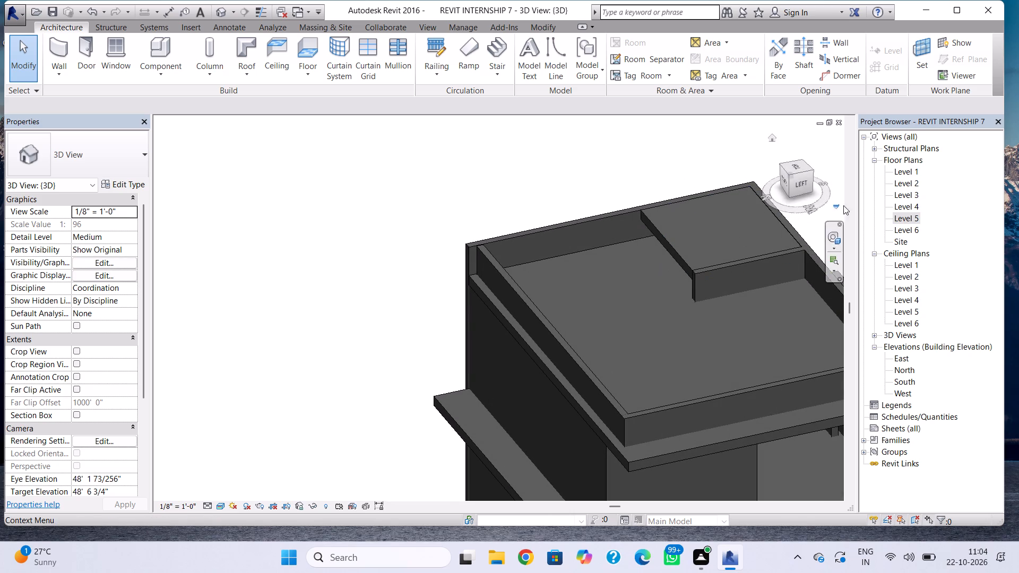
double_click(906, 220)
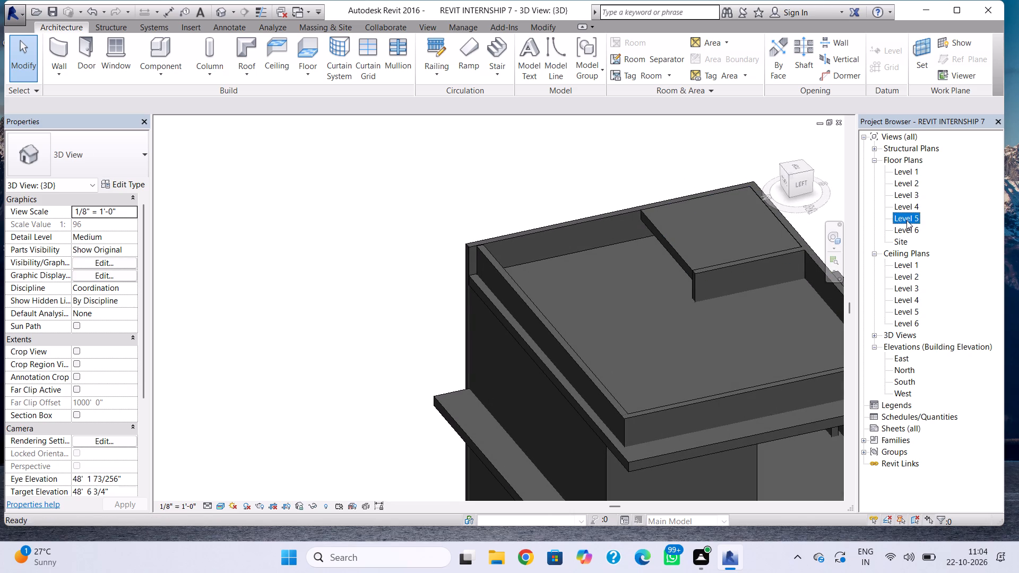
middle_drag(547, 358, 538, 284)
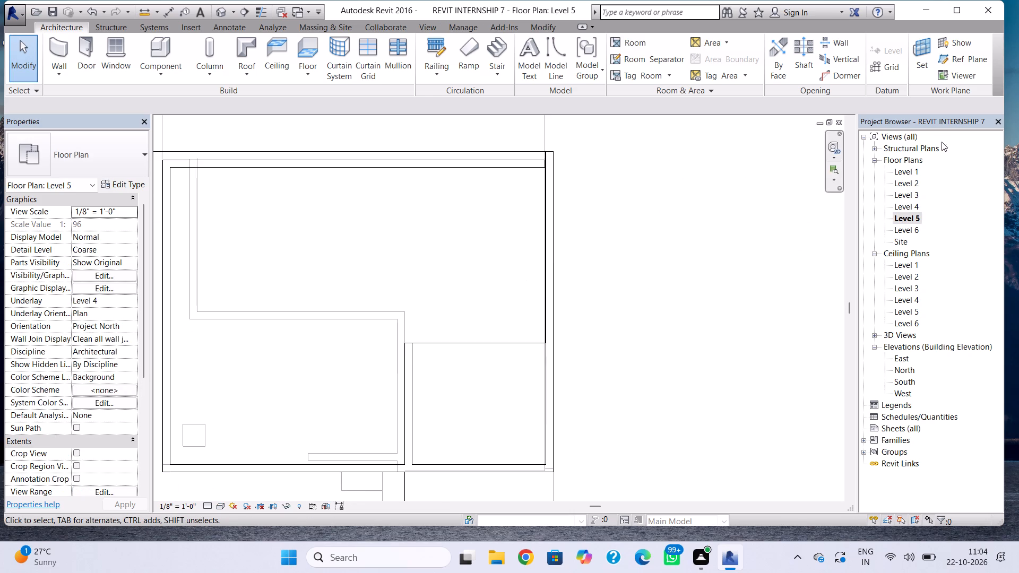
click(45, 45)
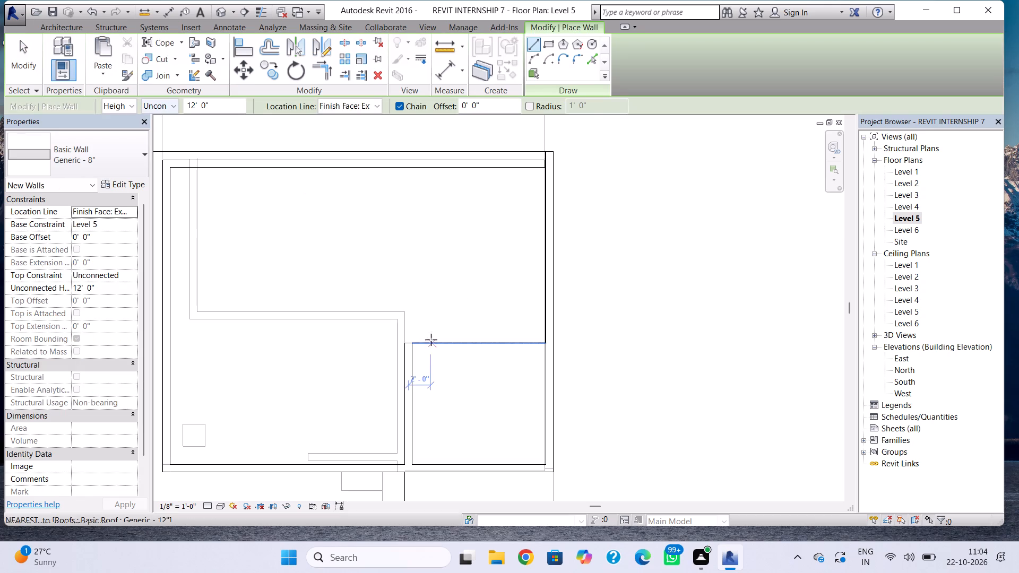
scroll(427, 346, up, 2)
click(402, 342)
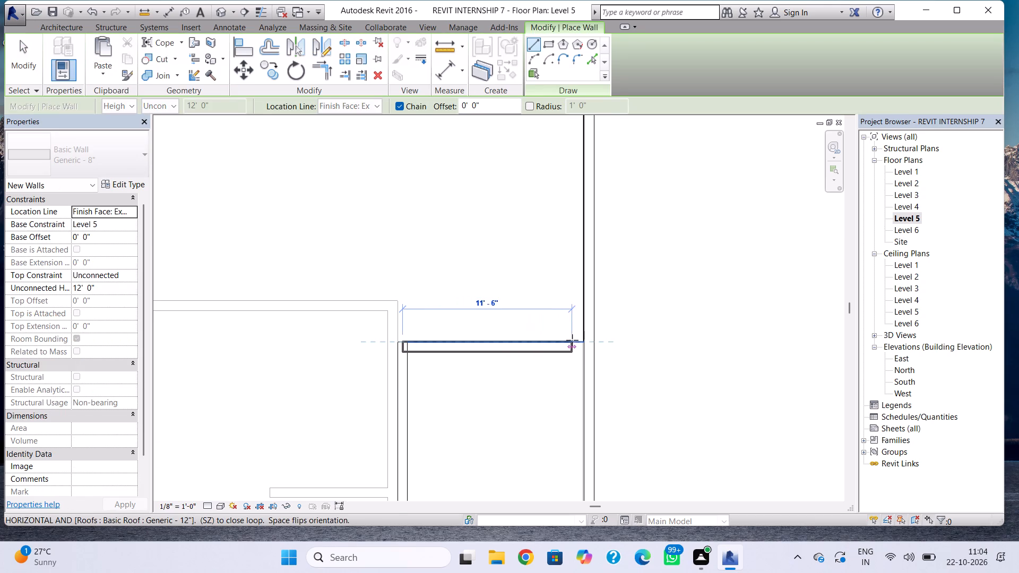
click(581, 337)
key(grave)
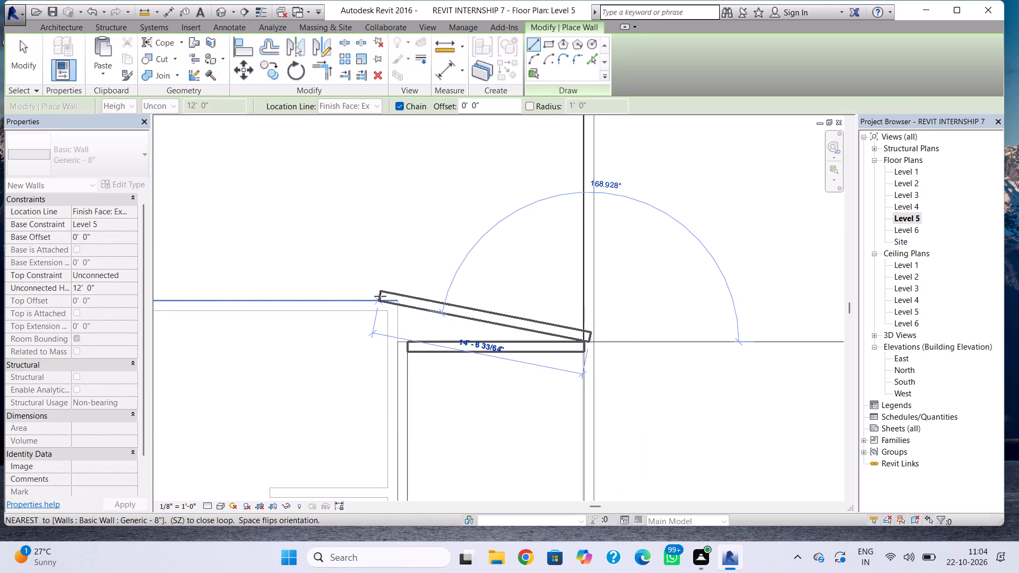
key(Escape)
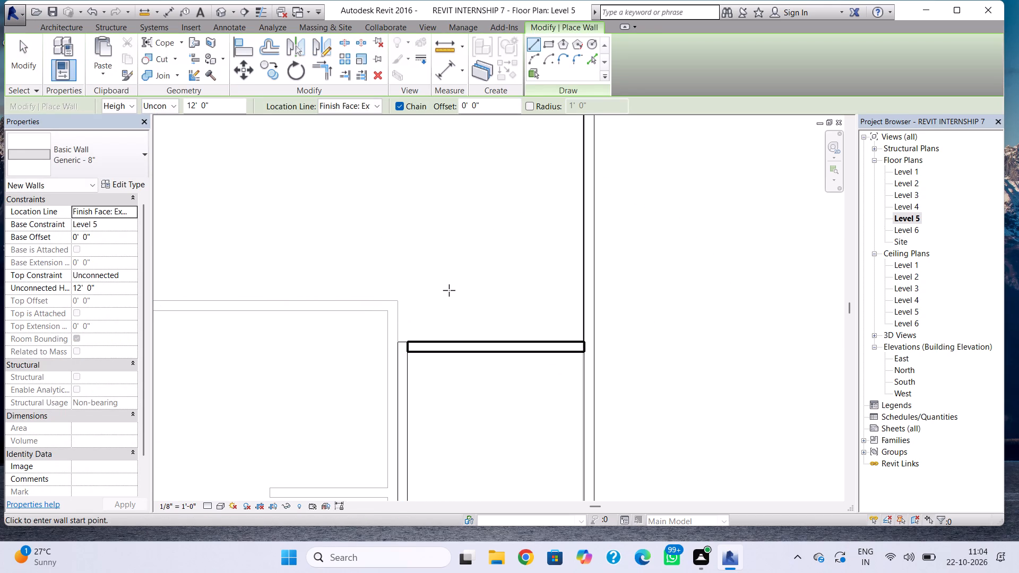
Set the unconnected height of the new wall behind the small raised roof to 4' 0" in 3D.
click(219, 10)
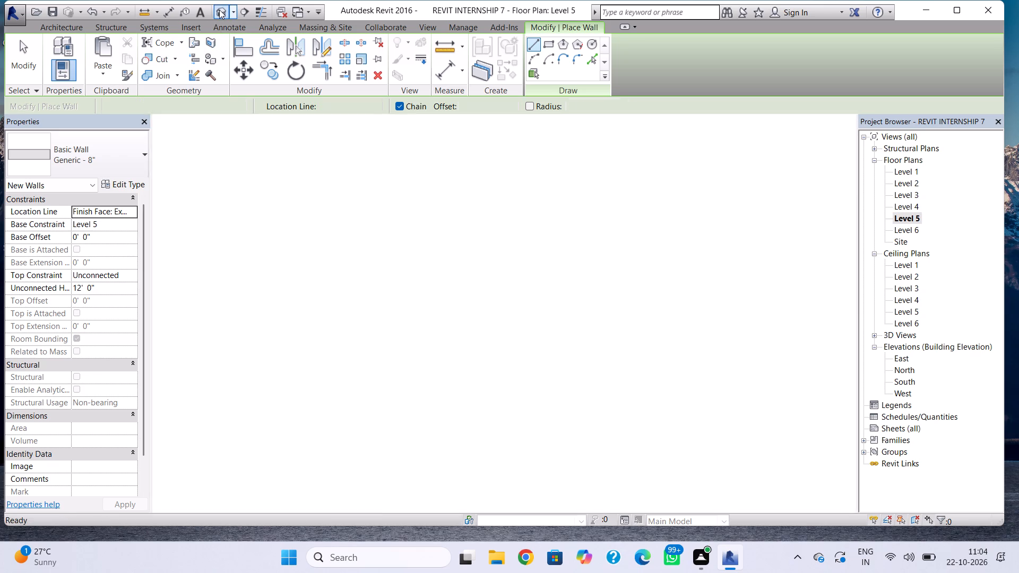
key(Escape)
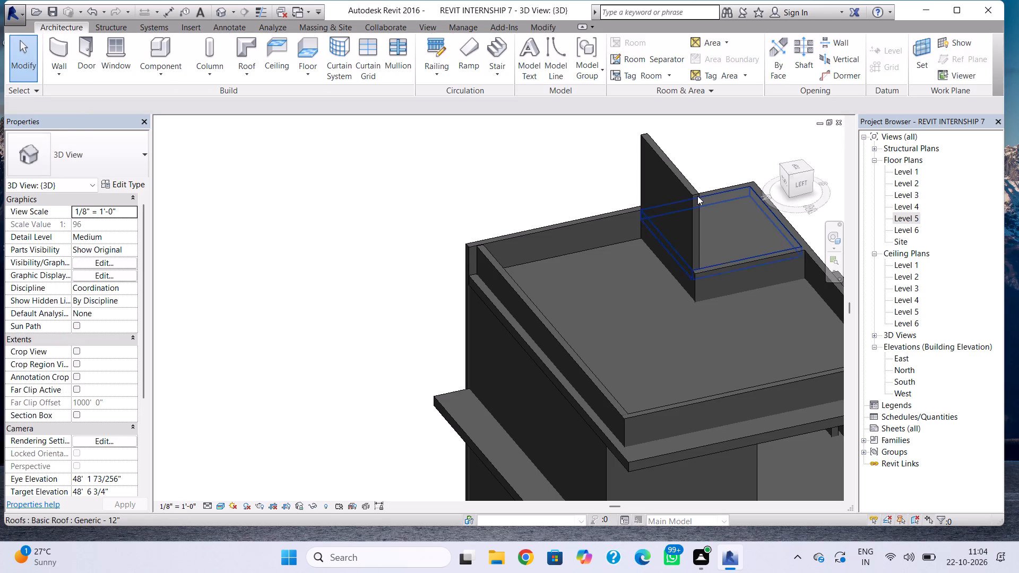
click(692, 195)
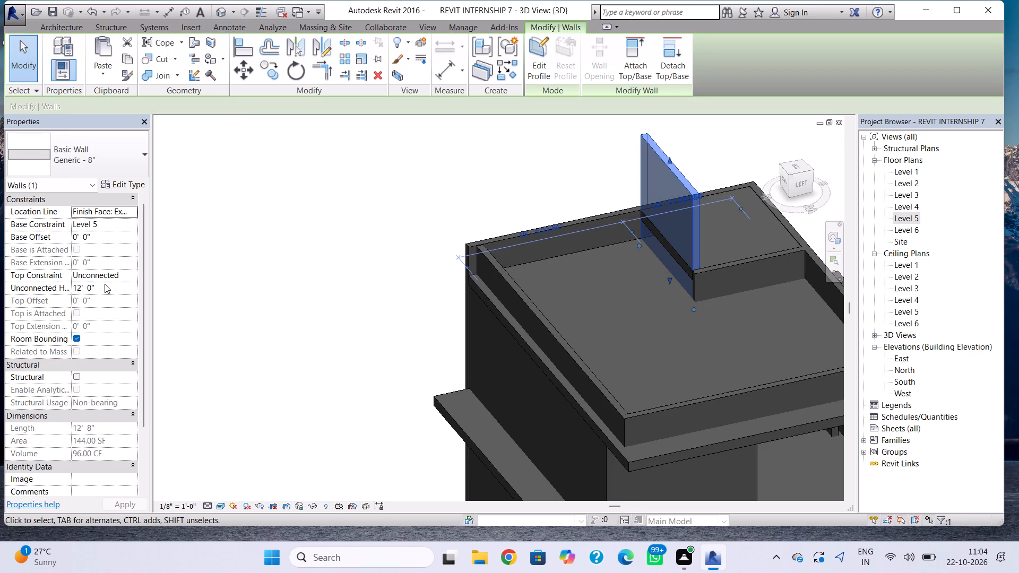
click(105, 284)
drag(105, 284, 61, 289)
text(4')
key(Return)
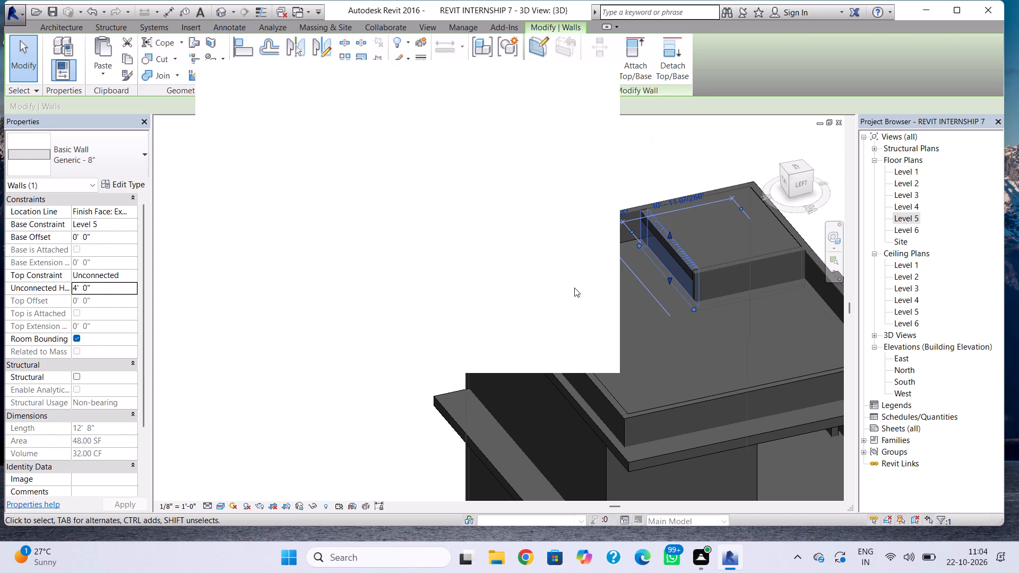
key(Escape)
Dismiss the blank notification window covering the 3D view.
shift+right_drag(519, 228, 602, 254)
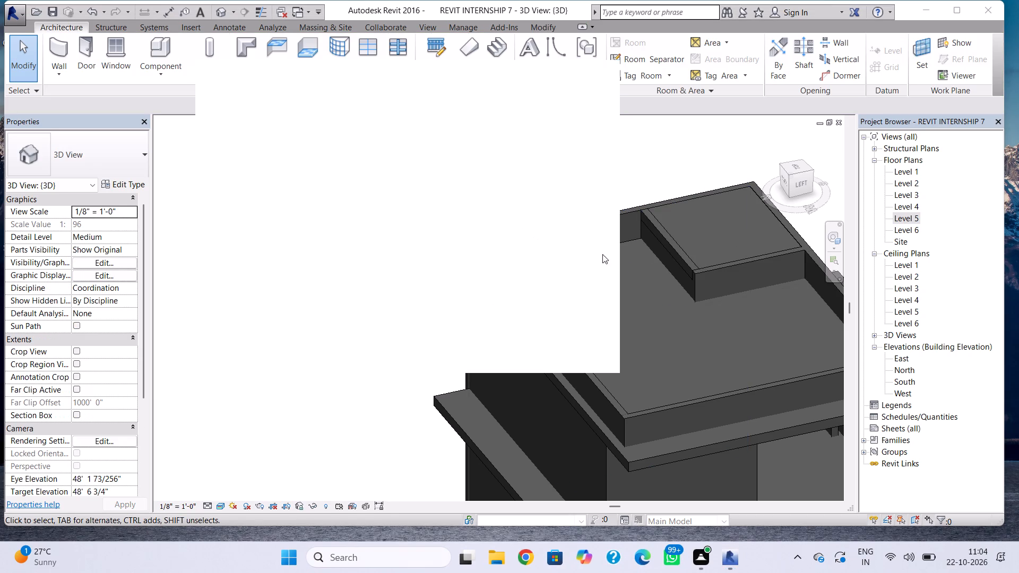
shift+right_drag(602, 254, 616, 257)
shift+right_drag(519, 251, 568, 260)
shift+right_drag(648, 187, 668, 212)
key(Escape)
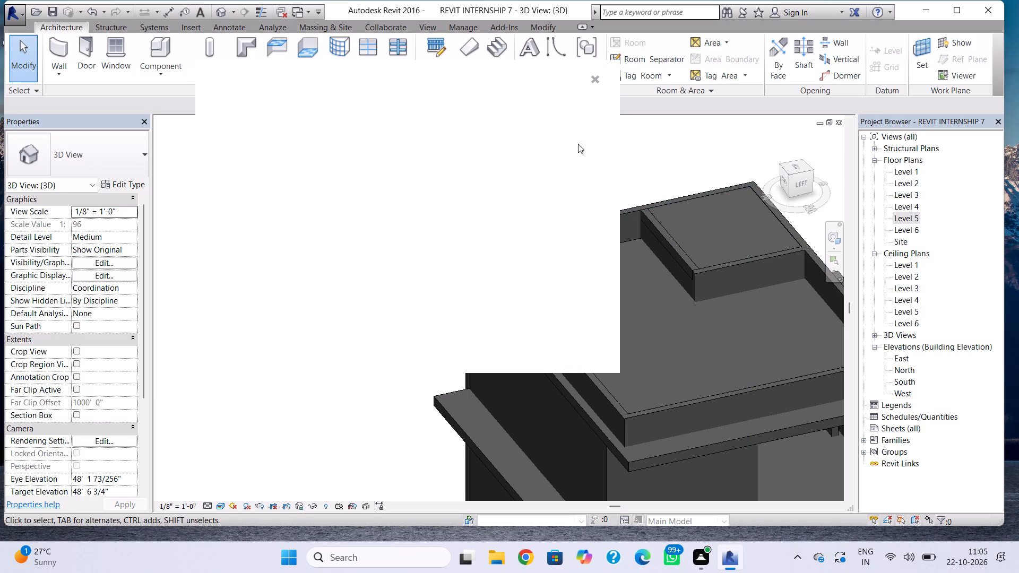
click(593, 81)
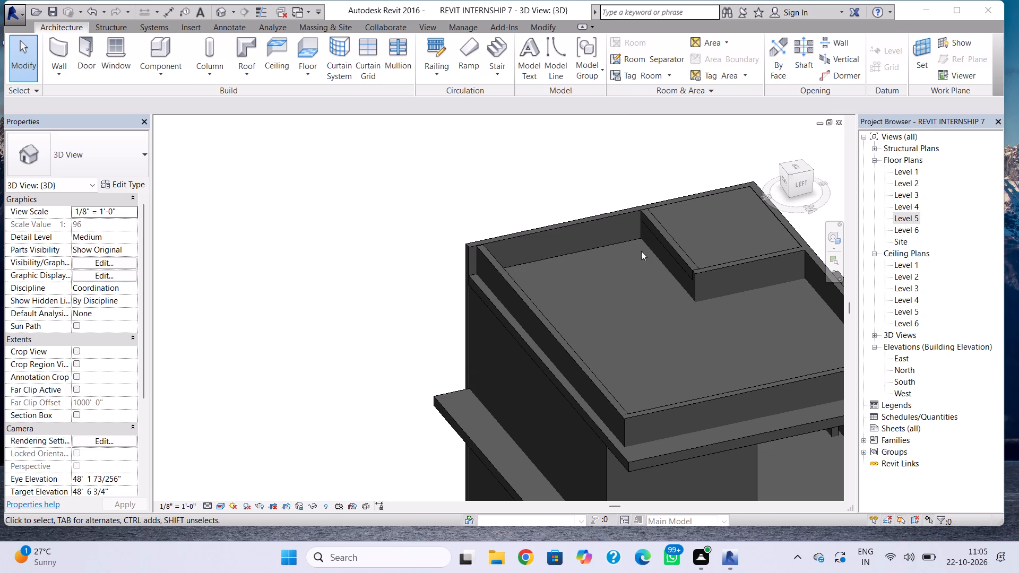
Examine the building's front facade, right side wall and roof parapets from several angles in 3D.
shift+right_drag(625, 245, 359, 147)
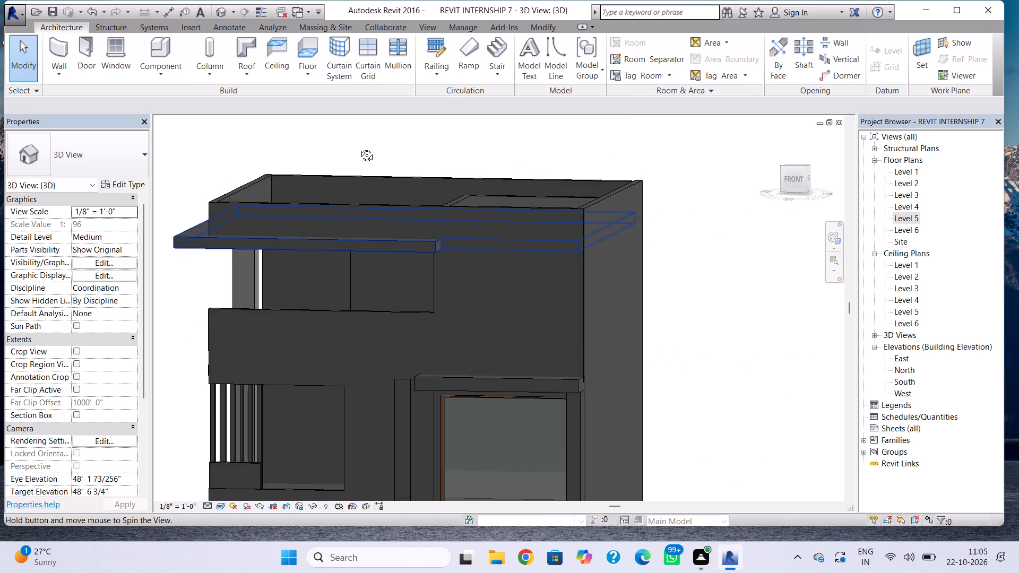
shift+right_drag(359, 147, 359, 147)
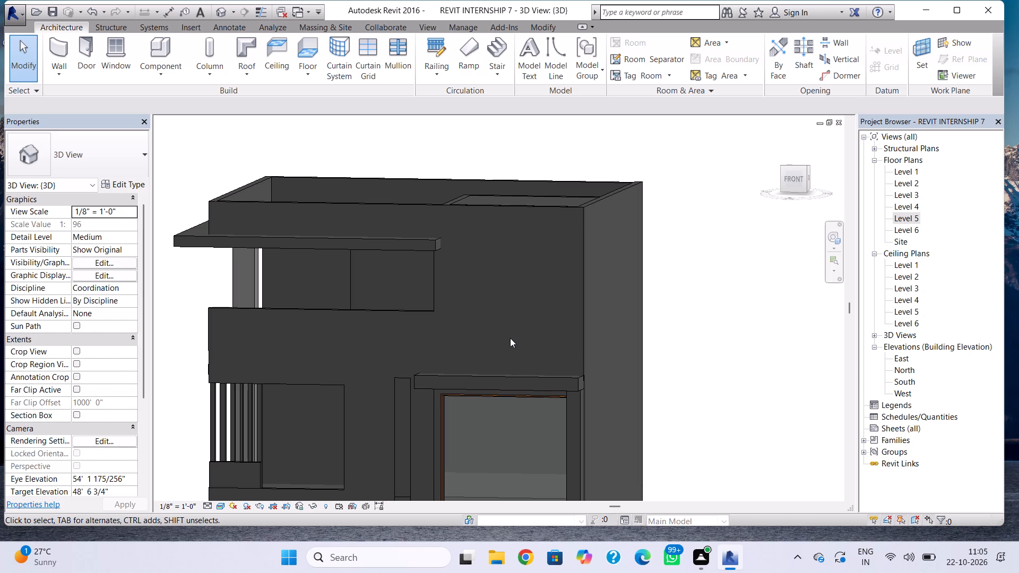
scroll(510, 338, down, 3)
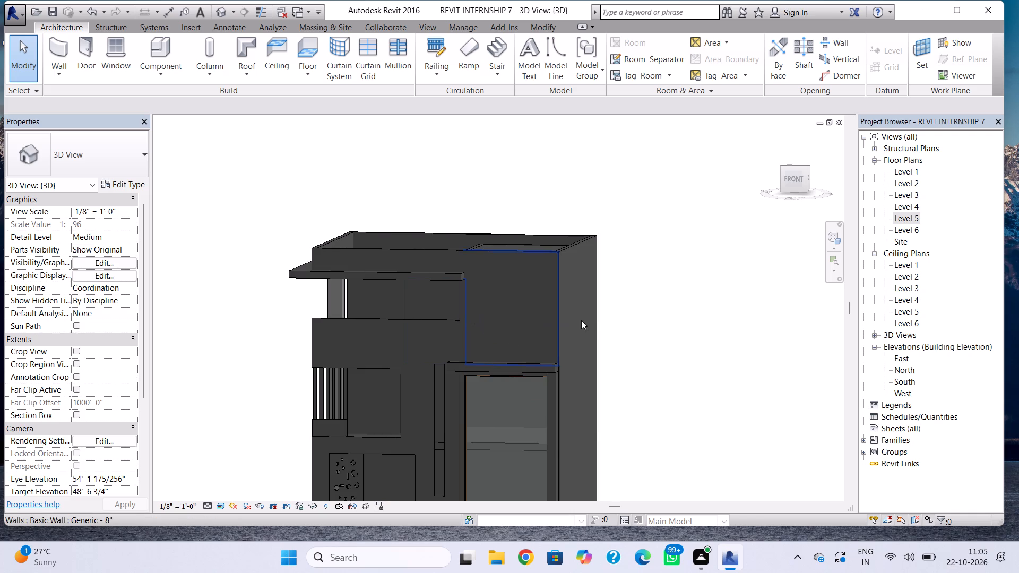
shift+right_drag(598, 320, 556, 314)
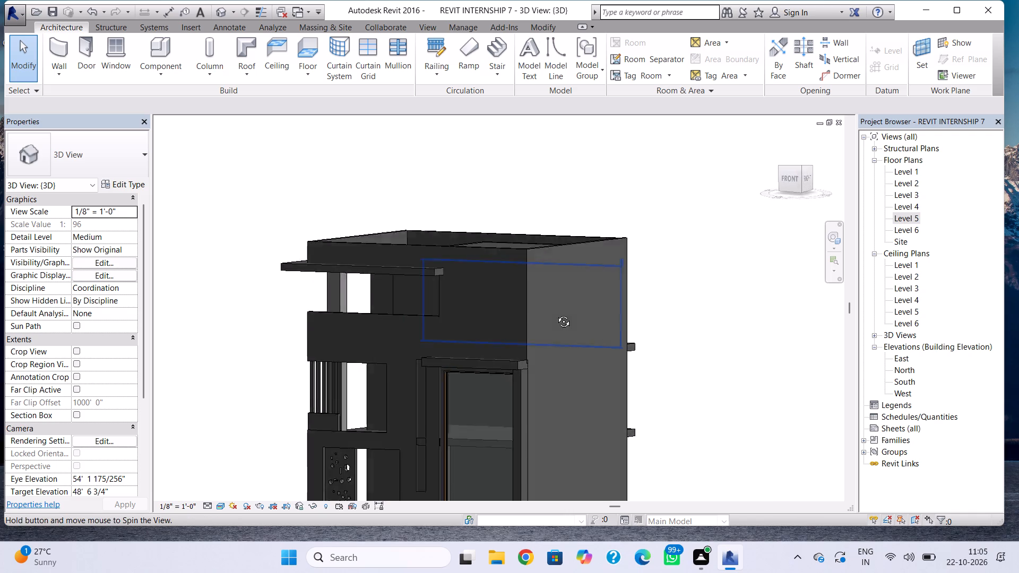
shift+right_drag(556, 314, 538, 317)
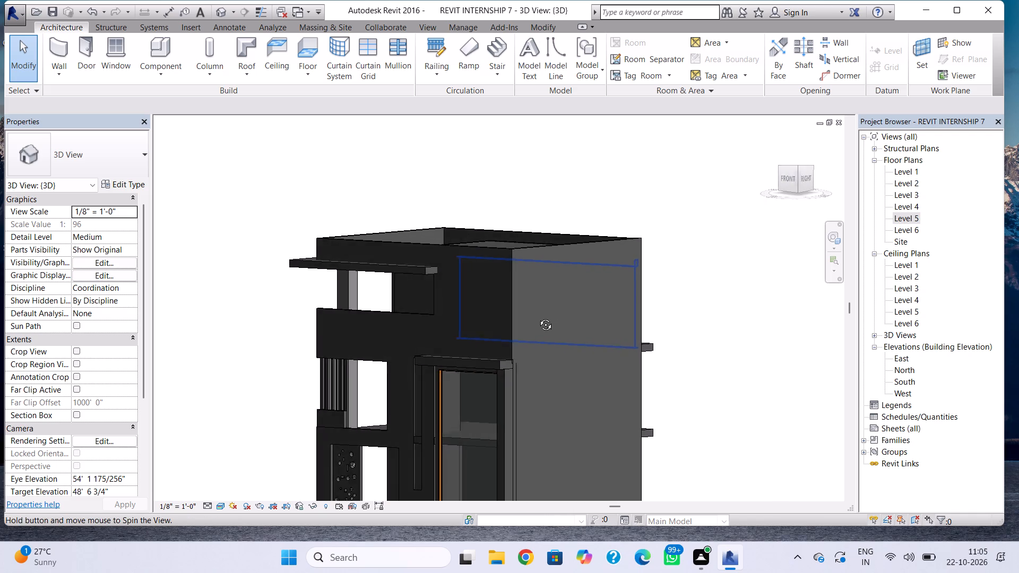
shift+right_drag(538, 317, 462, 319)
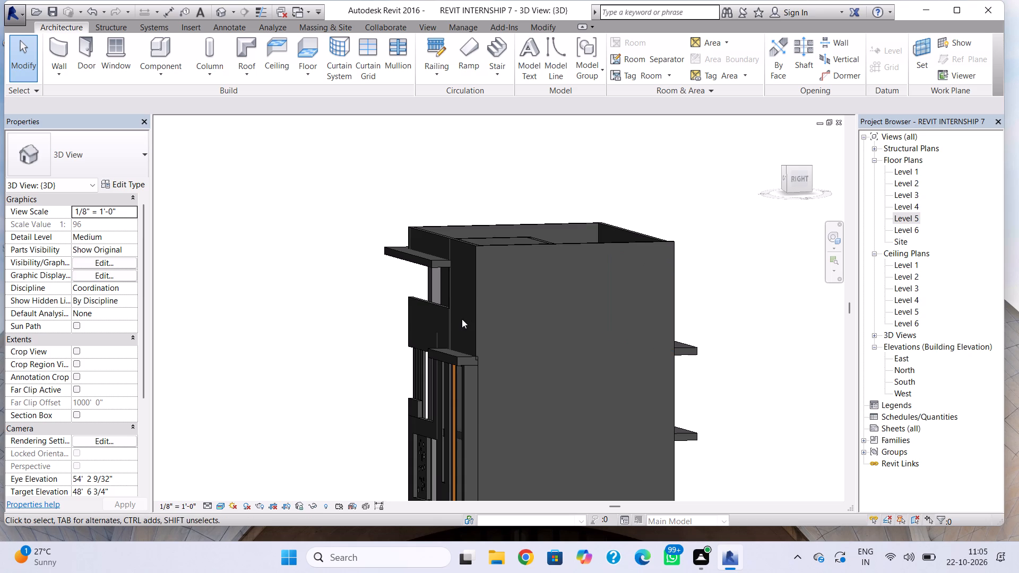
shift+right_drag(480, 307, 501, 341)
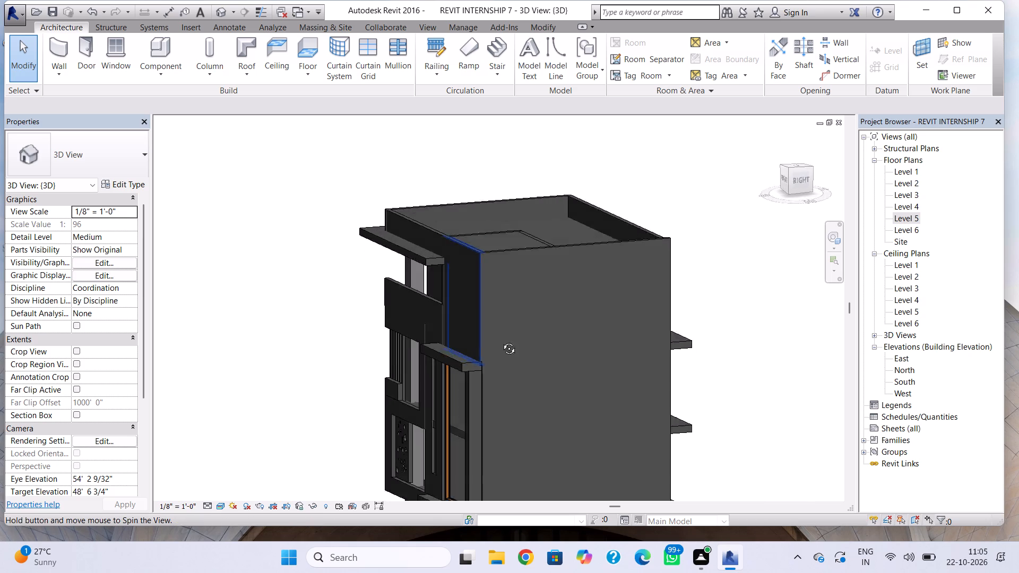
shift+right_drag(501, 341, 494, 340)
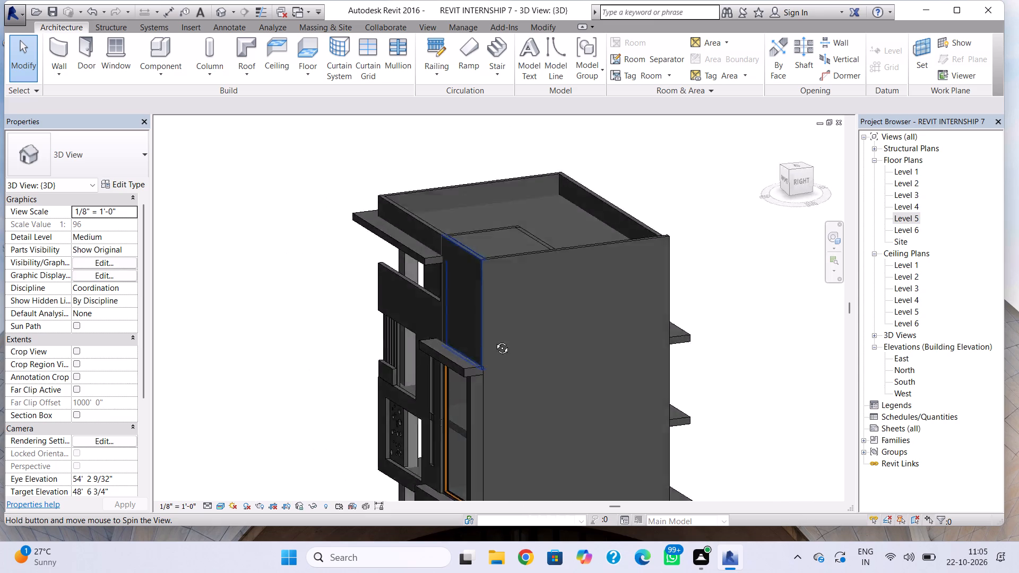
shift+right_drag(494, 340, 676, 466)
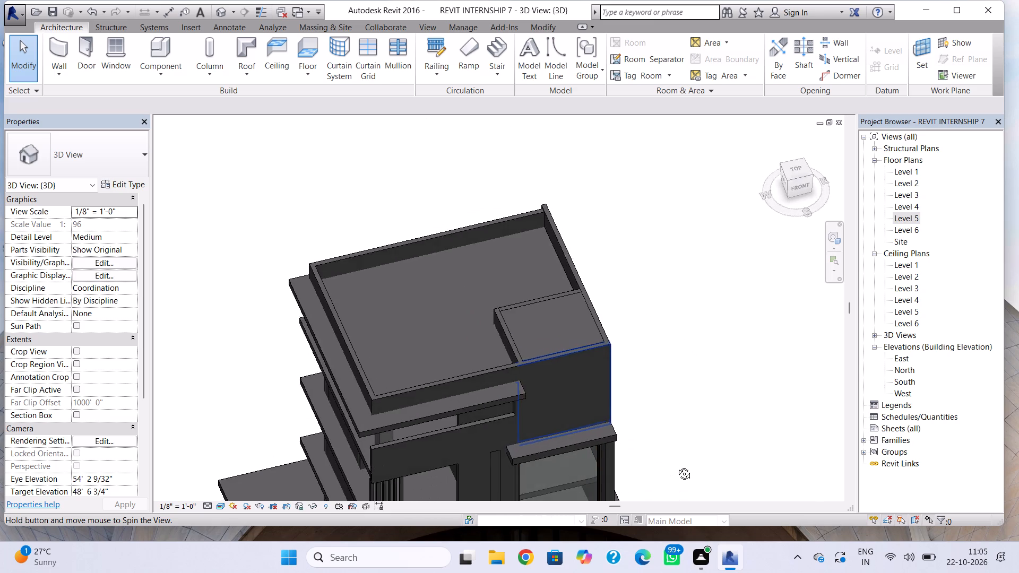
shift+right_drag(676, 466, 564, 431)
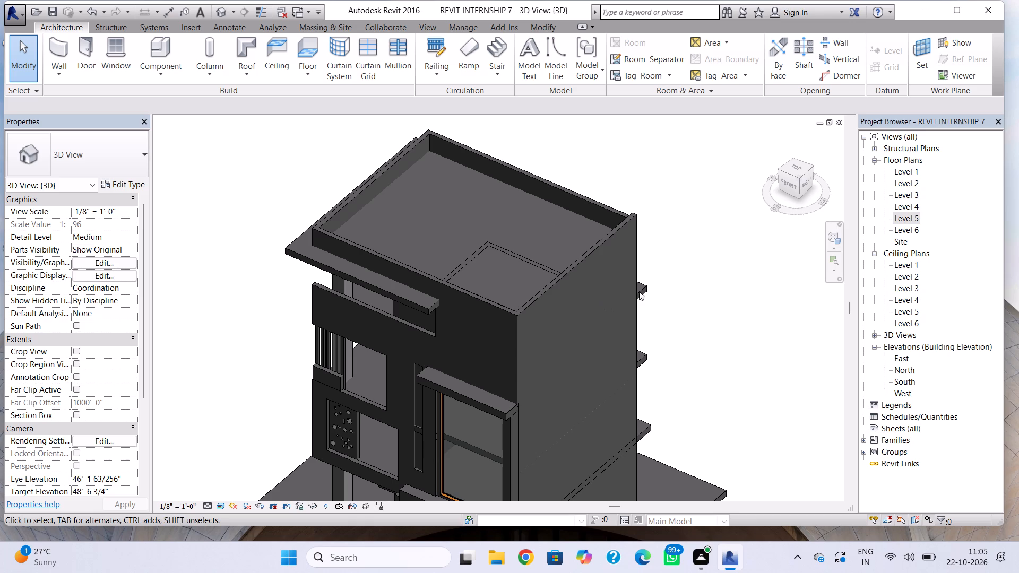
scroll(801, 250, down, 1)
middle_drag(797, 254, 742, 186)
Draw L-shaped Generic - 8" walls in the Level 1 plan, about 15' 10" forward from the rear wall, closing against the right side wall.
double_click(901, 171)
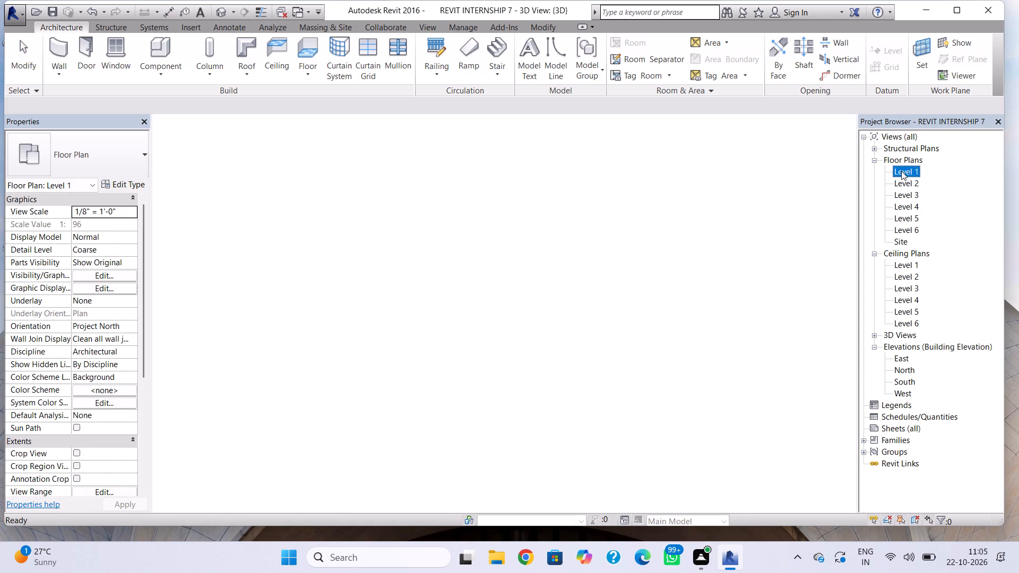
scroll(580, 258, down, 3)
middle_drag(547, 358, 539, 414)
scroll(540, 400, down, 1)
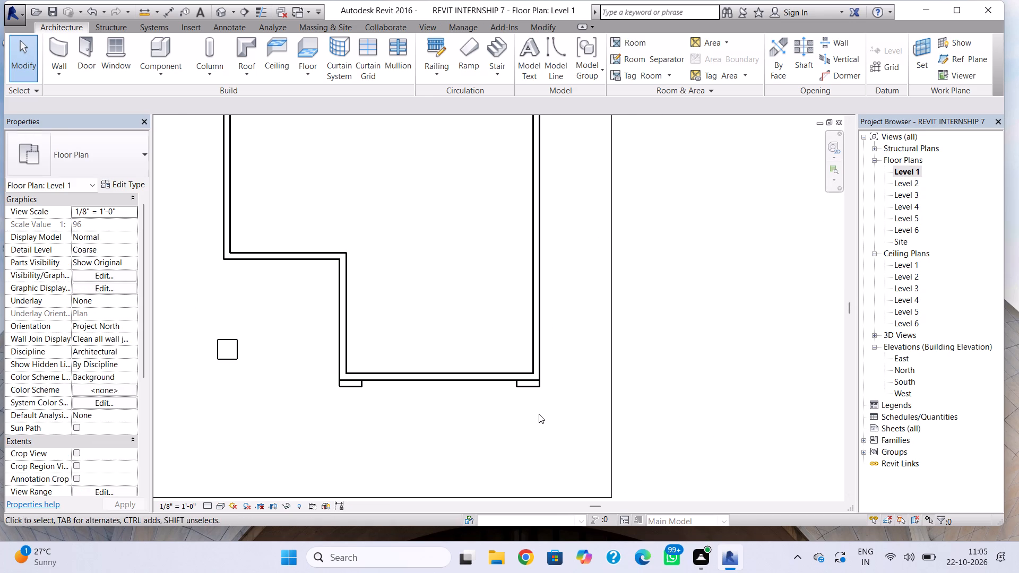
middle_drag(551, 326, 550, 381)
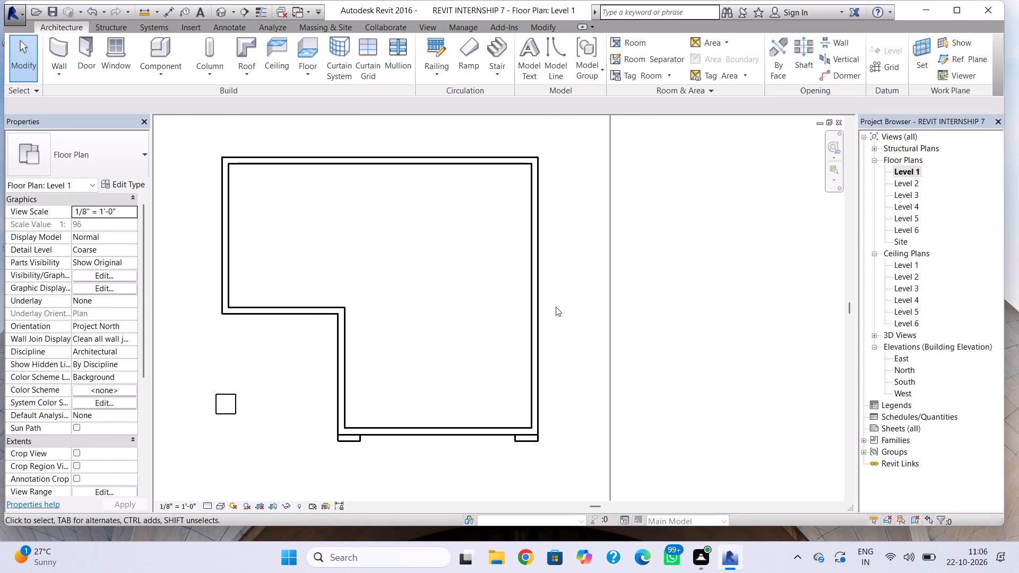
click(51, 53)
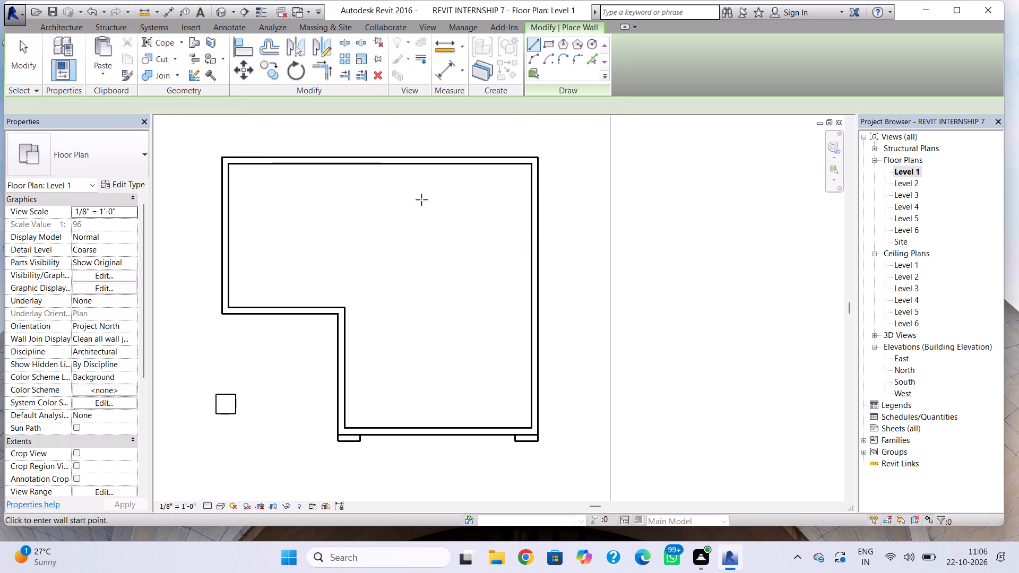
click(509, 159)
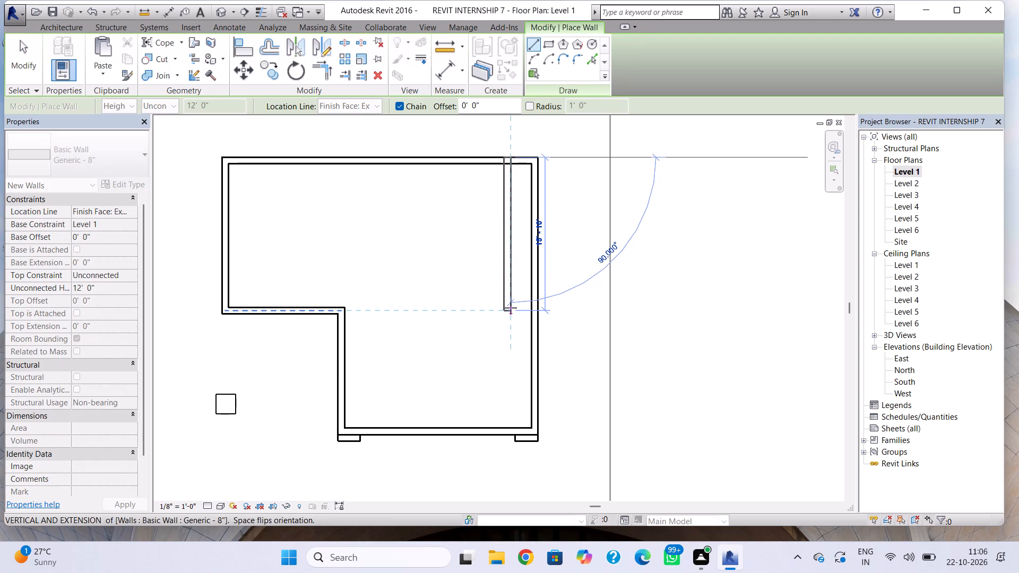
click(511, 308)
click(534, 309)
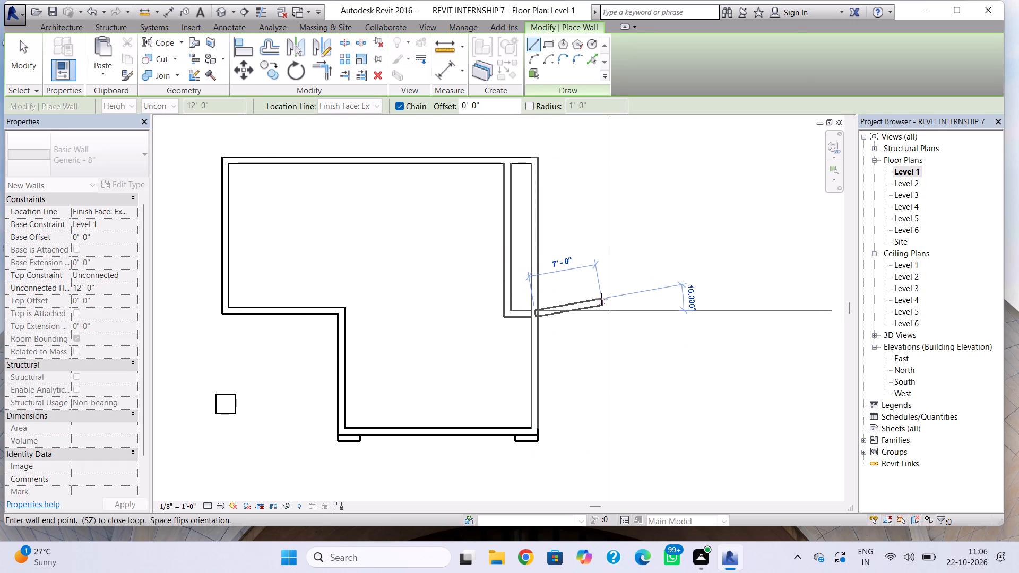
key(Escape)
key(Escape)
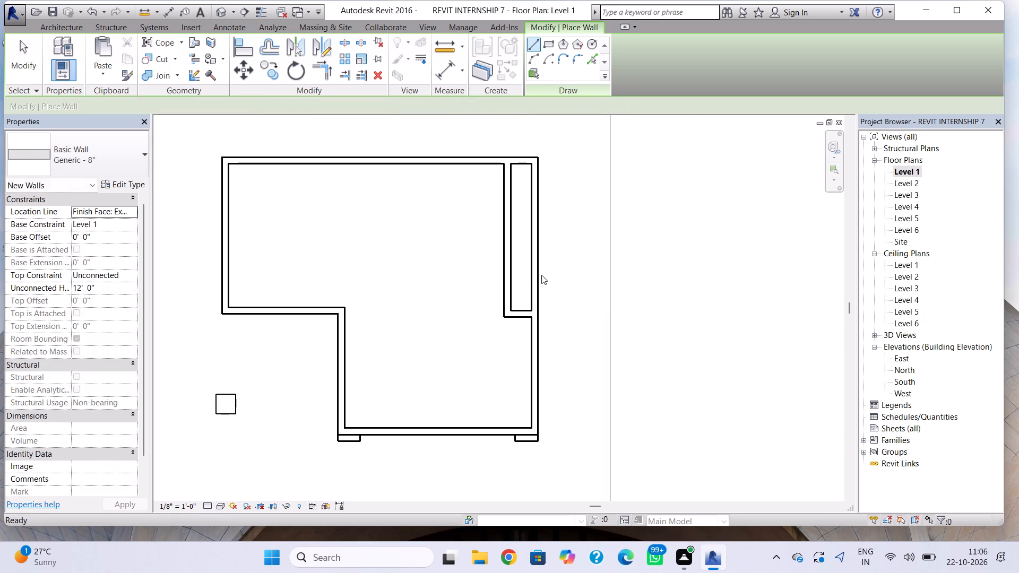
Shorten the Level 1 right side wall and rear wall to end at the new L-shaped walls, forming a recessed rear corner.
click(541, 274)
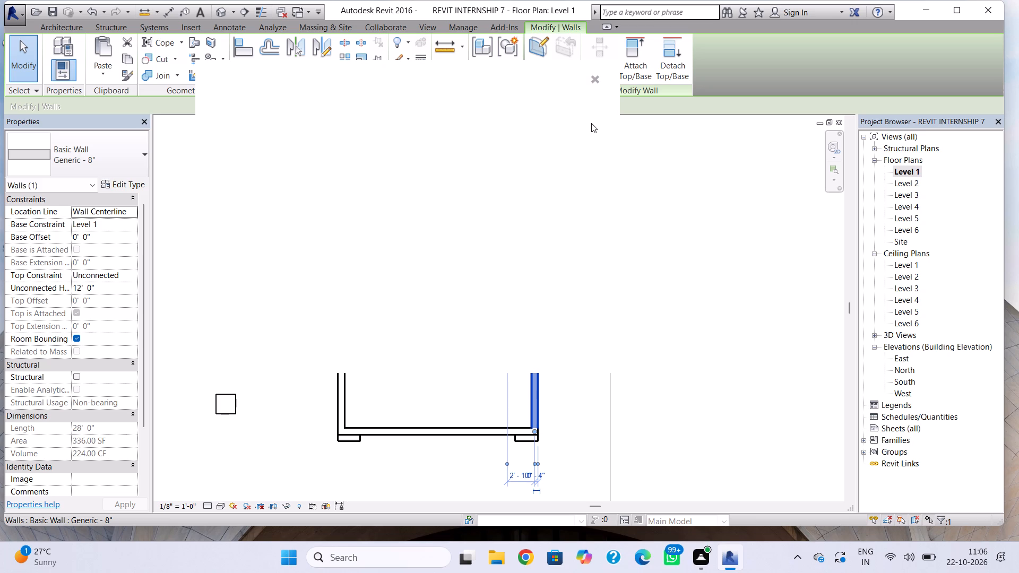
click(598, 82)
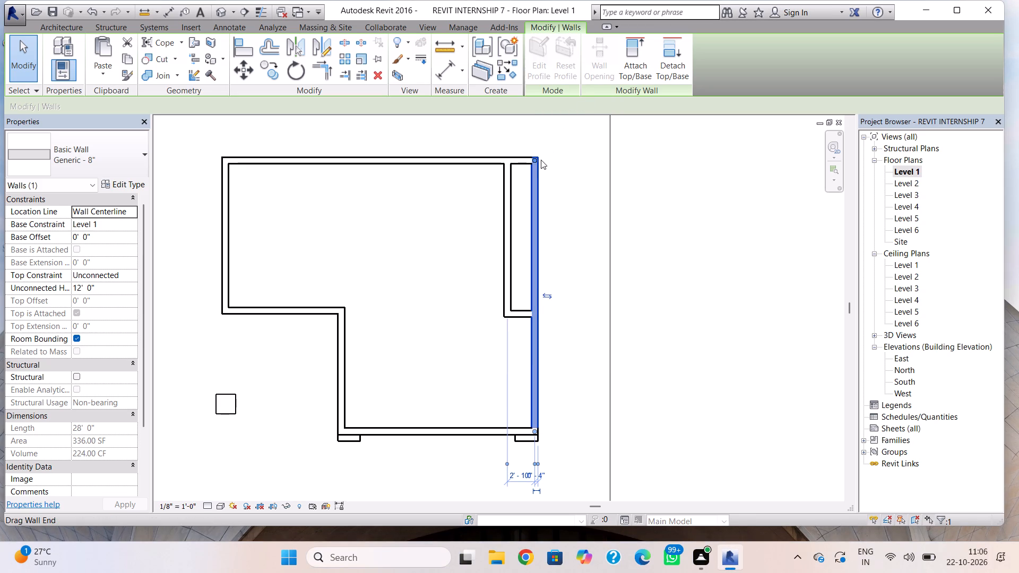
drag(534, 160, 534, 311)
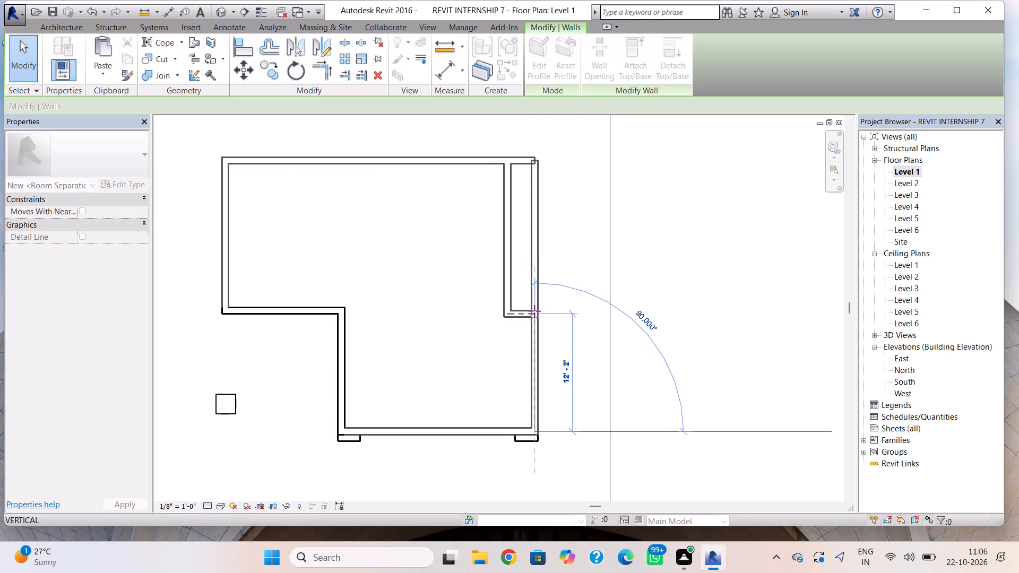
drag(534, 311, 534, 318)
click(531, 160)
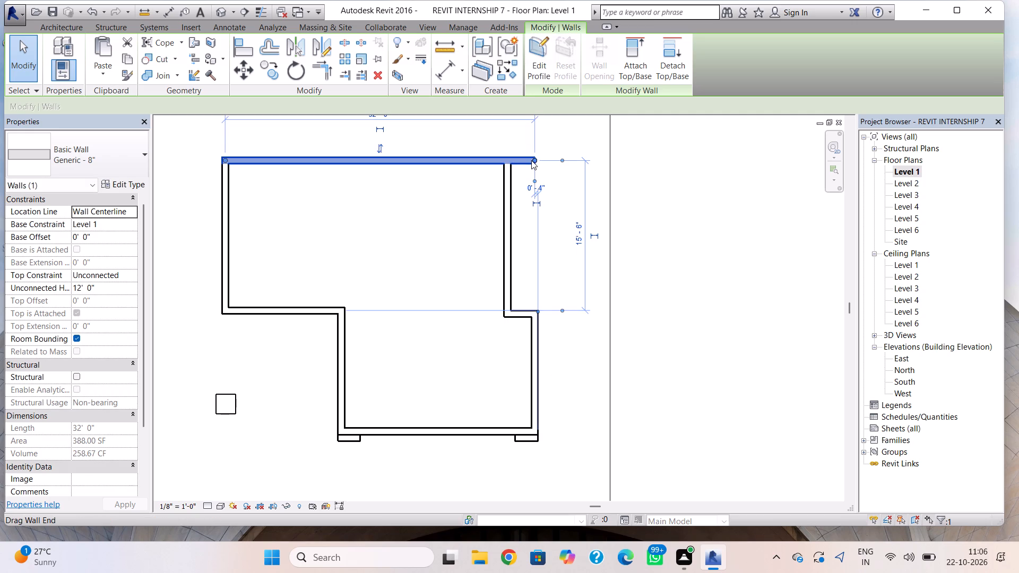
drag(536, 160, 511, 161)
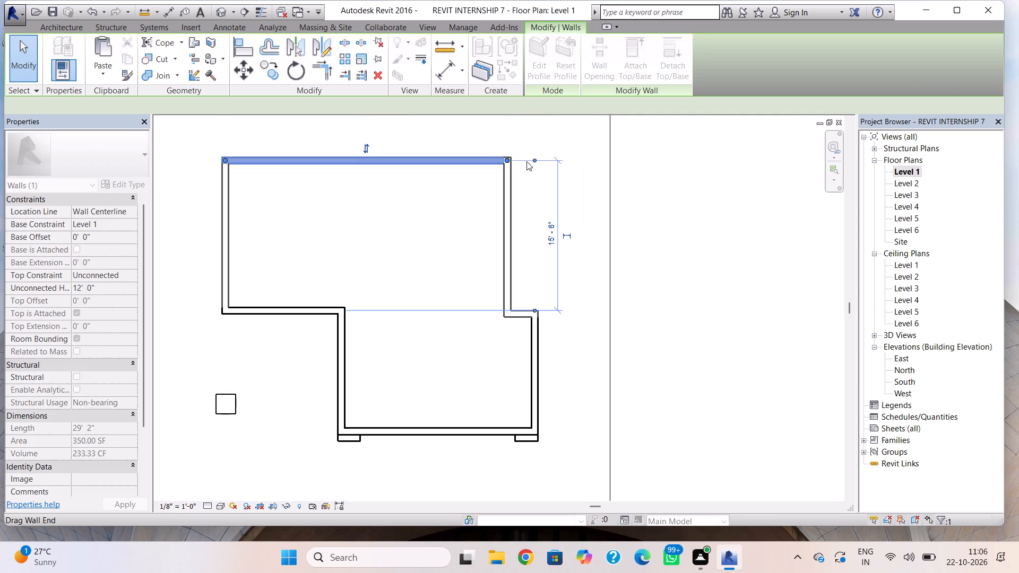
click(628, 187)
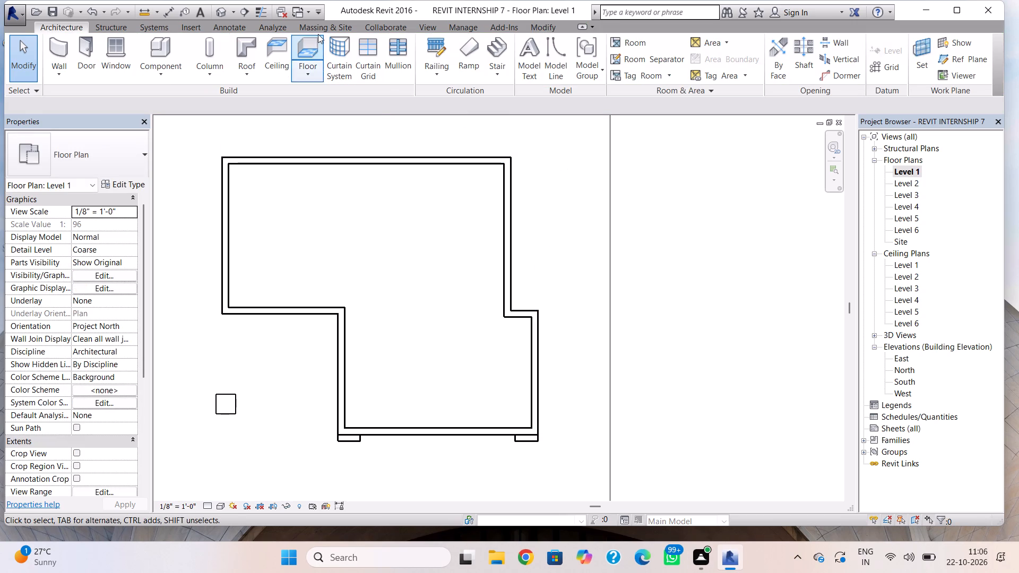
Copy the long Level 1 wall of the recessed rear corner and paste it aligned to Levels 2, 3, 4 and 5.
click(228, 10)
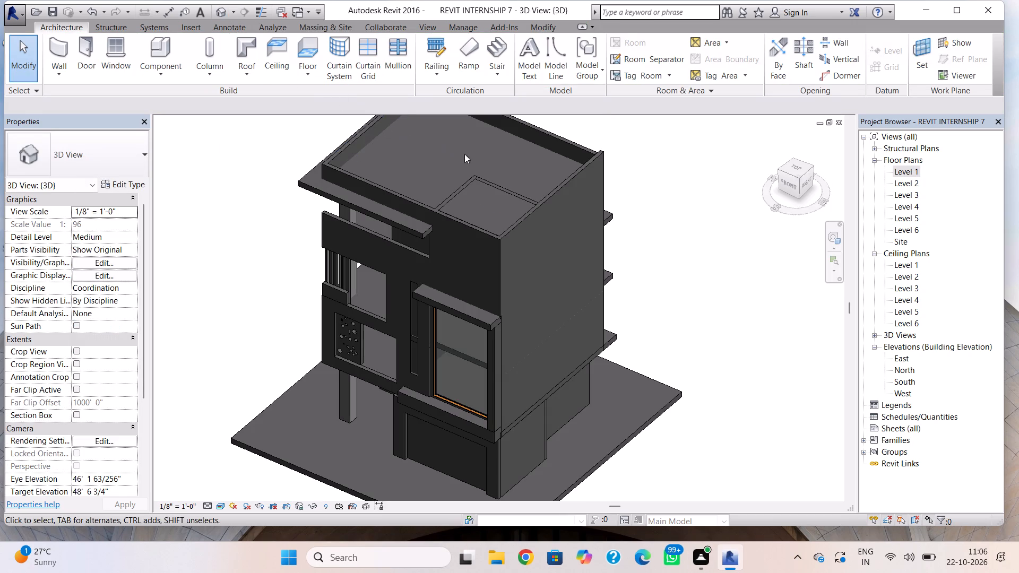
shift+right_drag(635, 357, 624, 352)
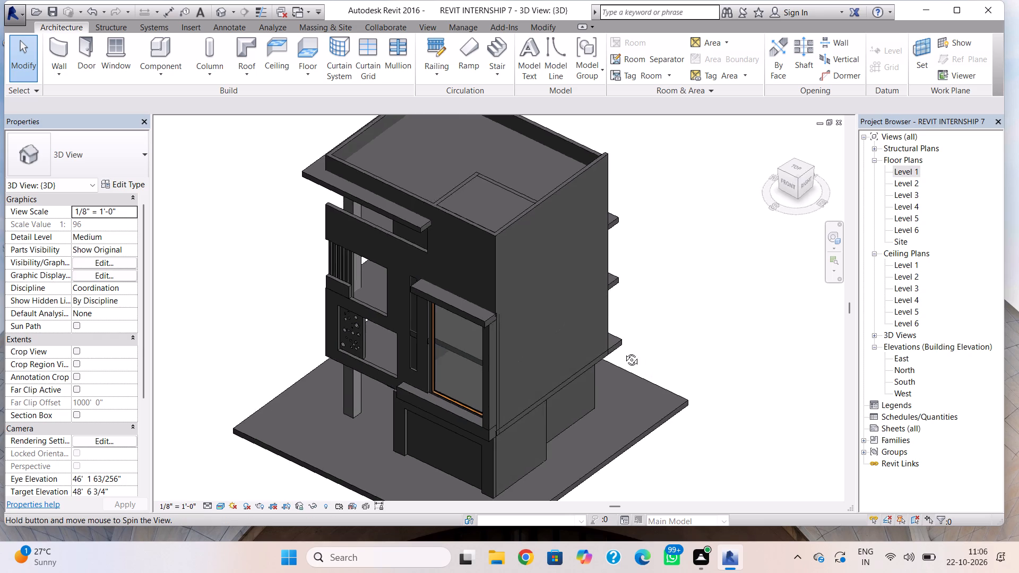
shift+right_drag(624, 352, 558, 300)
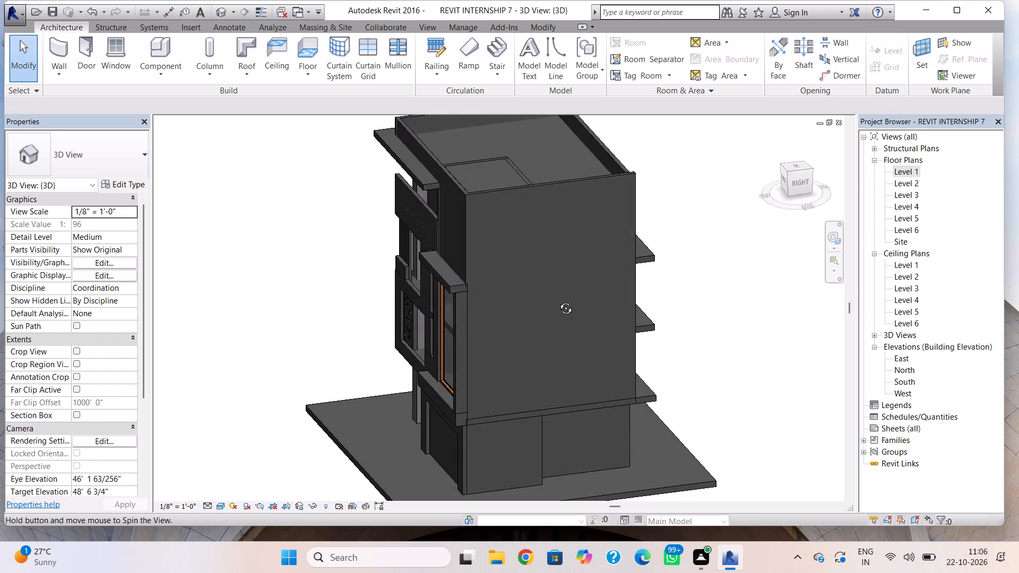
shift+right_drag(558, 300, 554, 314)
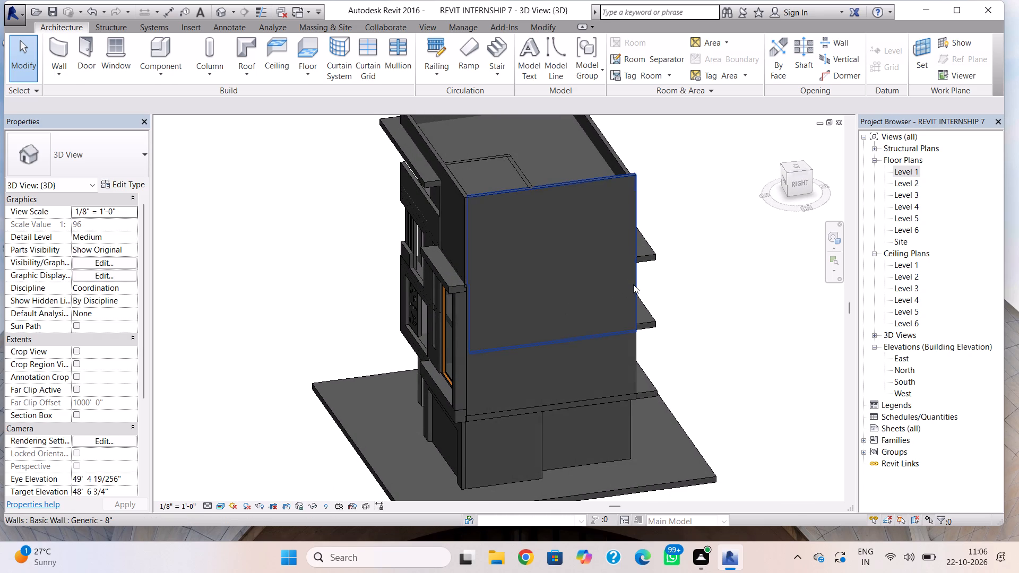
click(633, 284)
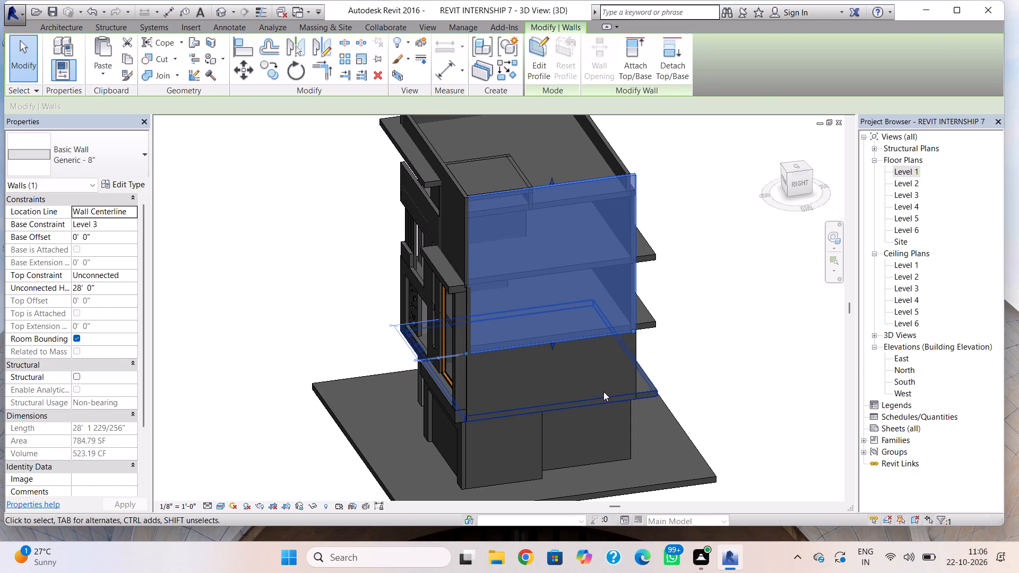
key(Escape)
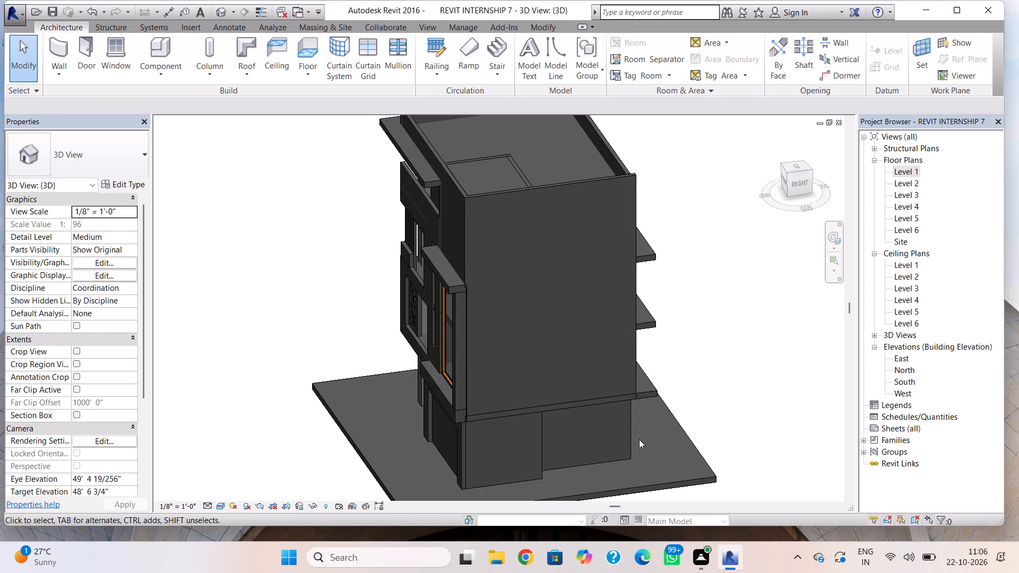
click(631, 442)
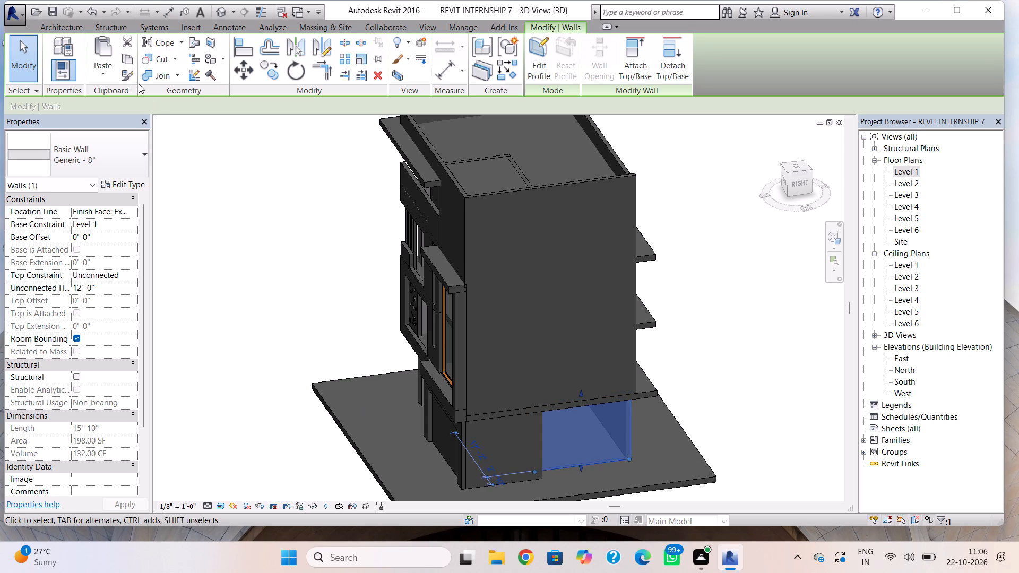
click(133, 64)
click(114, 73)
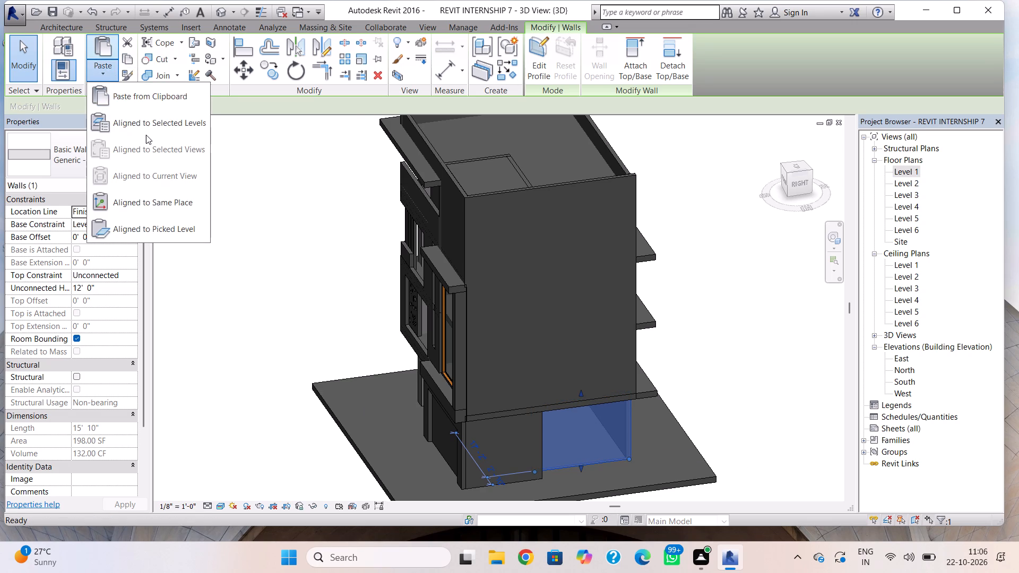
click(146, 135)
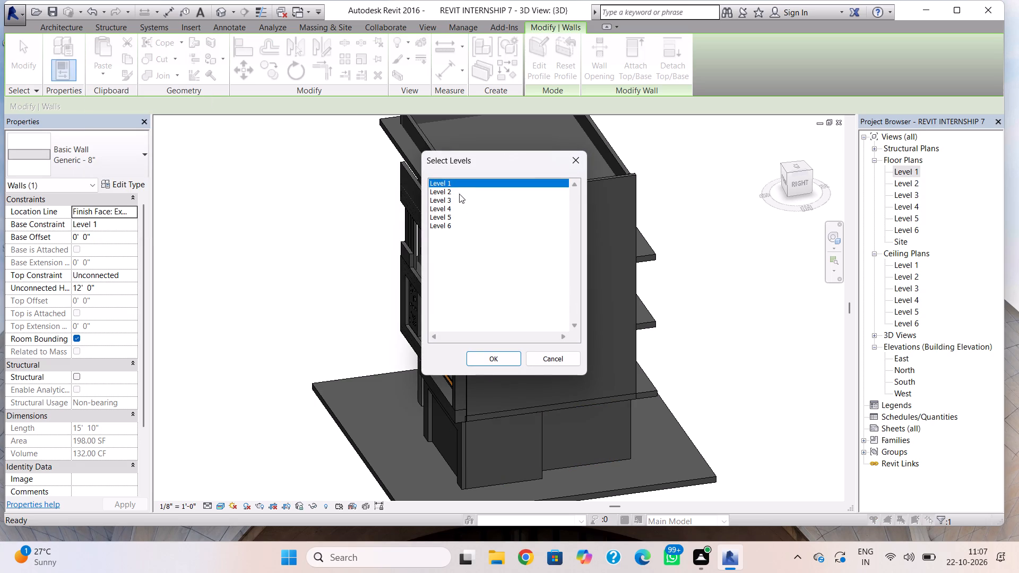
drag(459, 192, 459, 213)
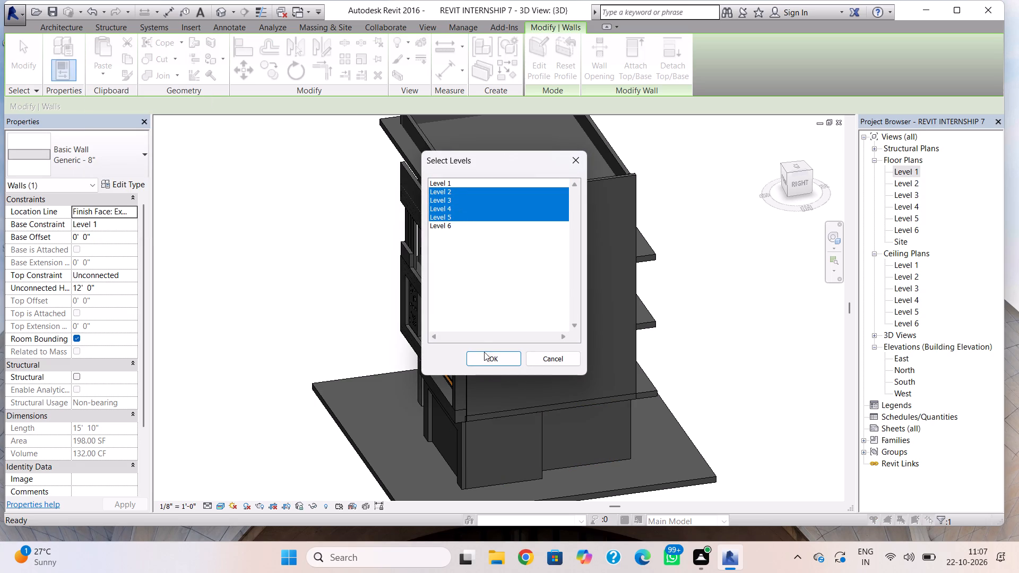
click(486, 359)
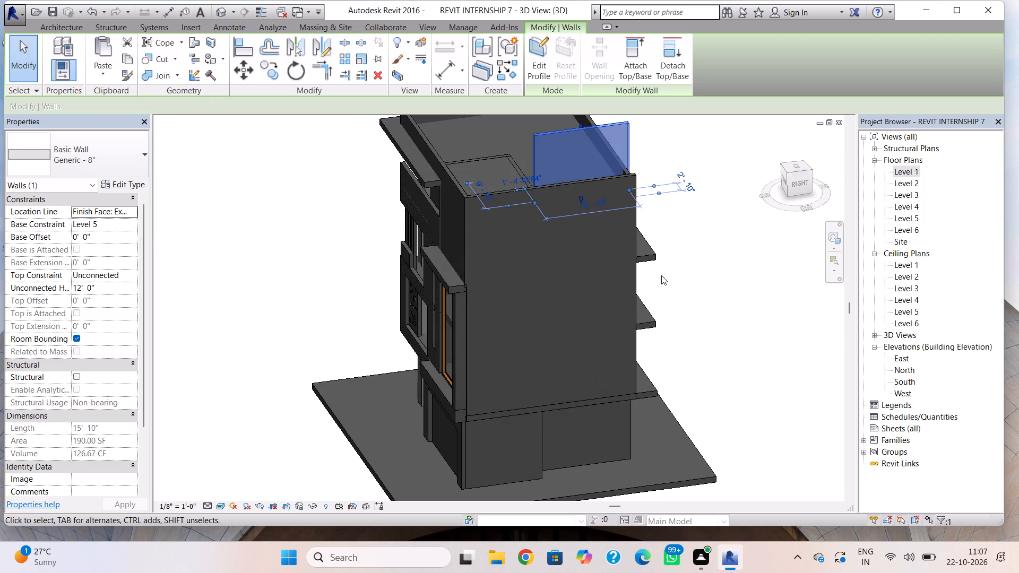
key(Escape)
Examine the pasted recess walls from several angles in 3D and in the Level 2 plan.
shift+right_drag(574, 287, 678, 430)
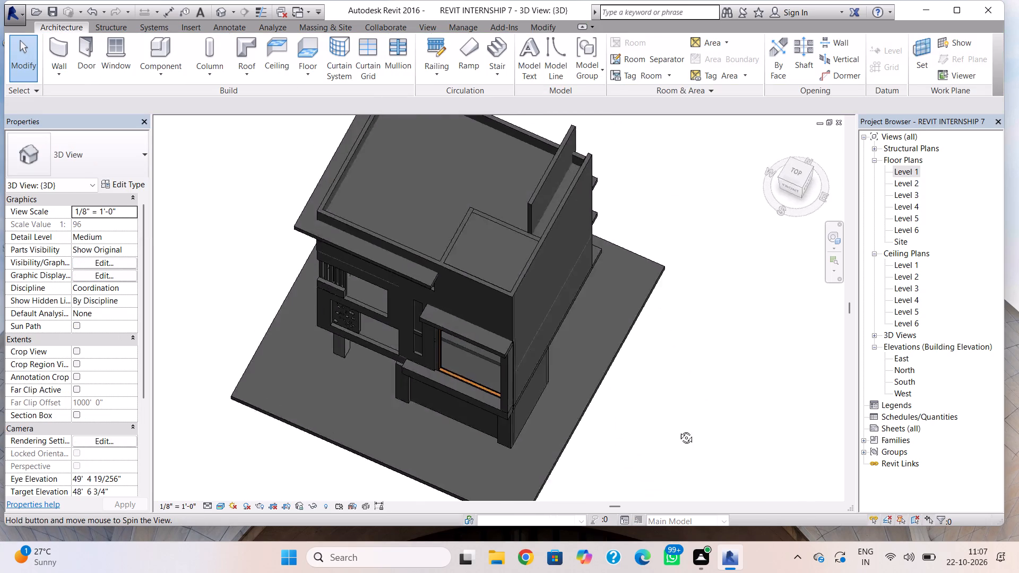
shift+right_drag(678, 430, 660, 392)
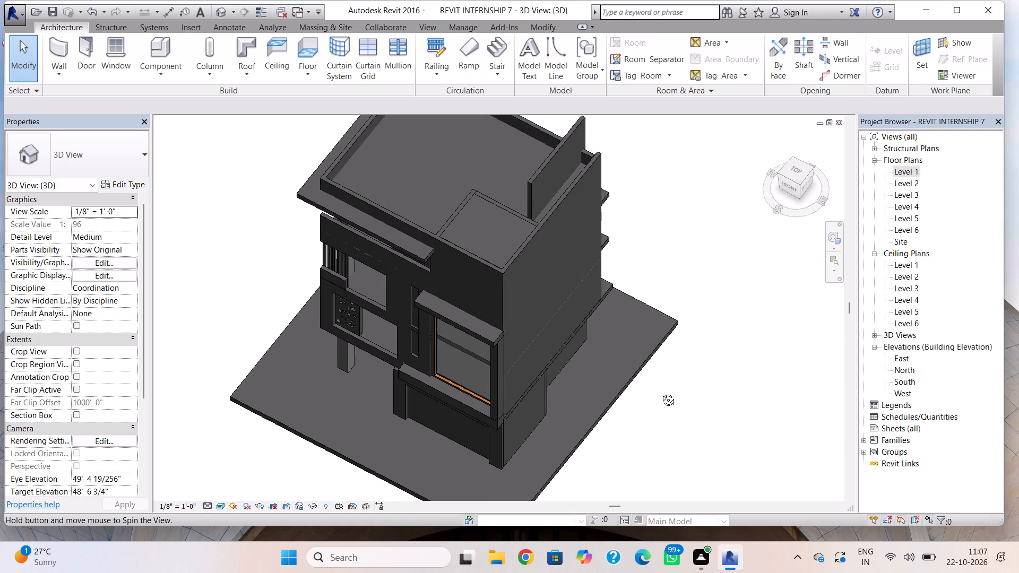
shift+right_drag(660, 392, 661, 392)
shift+right_drag(688, 381, 603, 372)
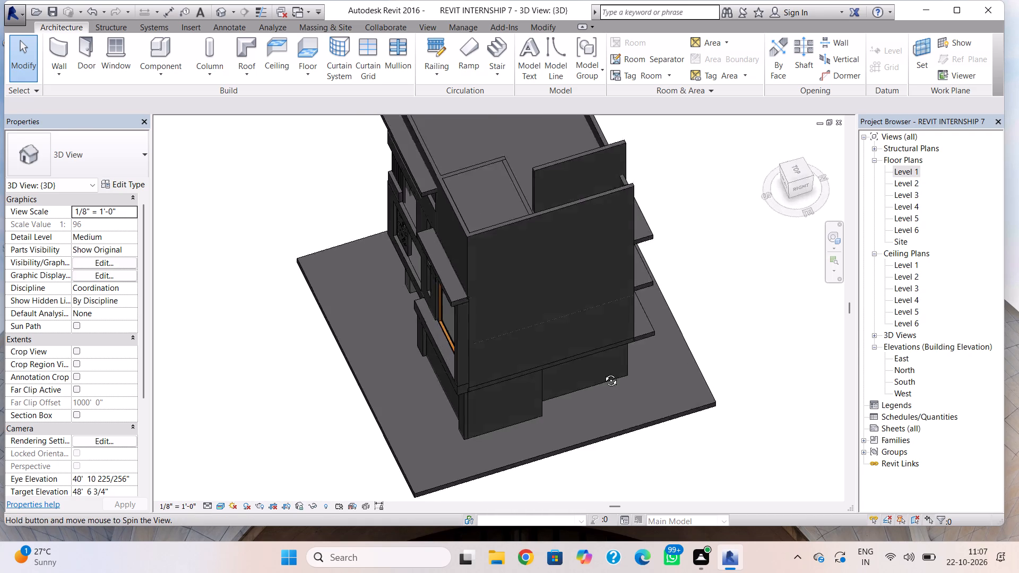
shift+right_drag(603, 372, 480, 285)
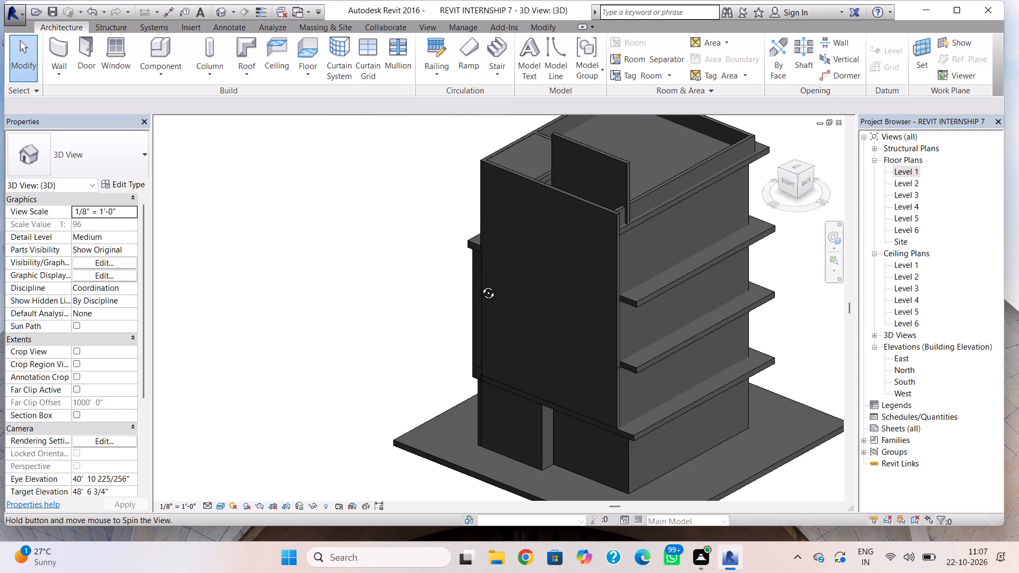
shift+right_drag(480, 285, 482, 285)
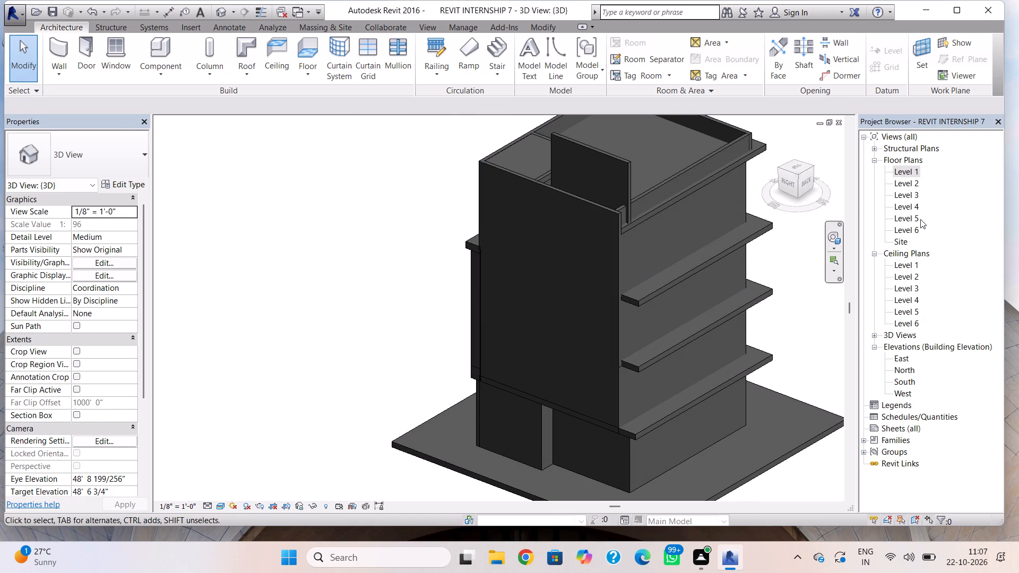
double_click(914, 180)
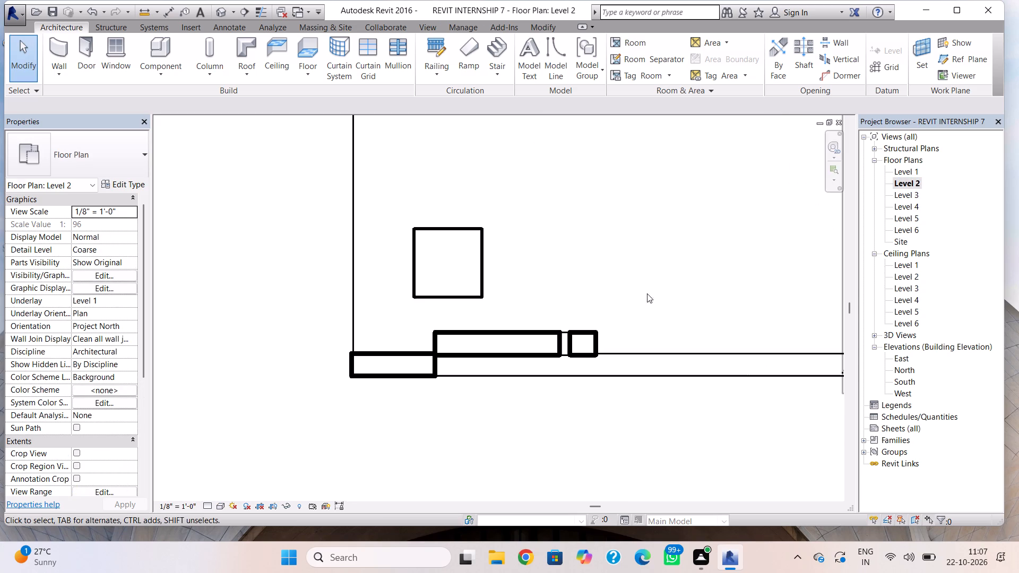
scroll(562, 345, down, 6)
middle_drag(597, 351, 357, 359)
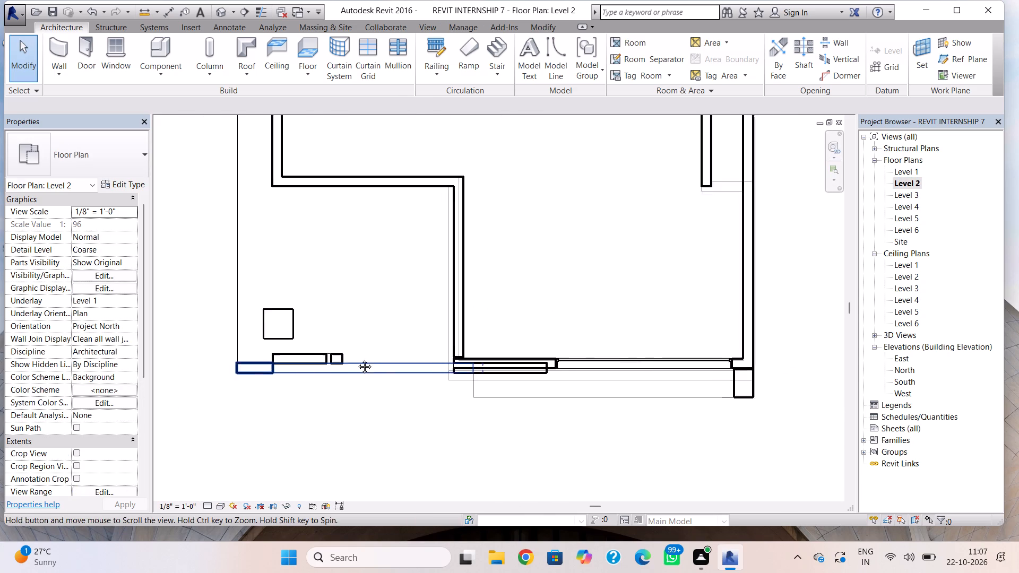
middle_drag(357, 359, 347, 357)
scroll(597, 336, down, 2)
middle_drag(595, 341, 489, 449)
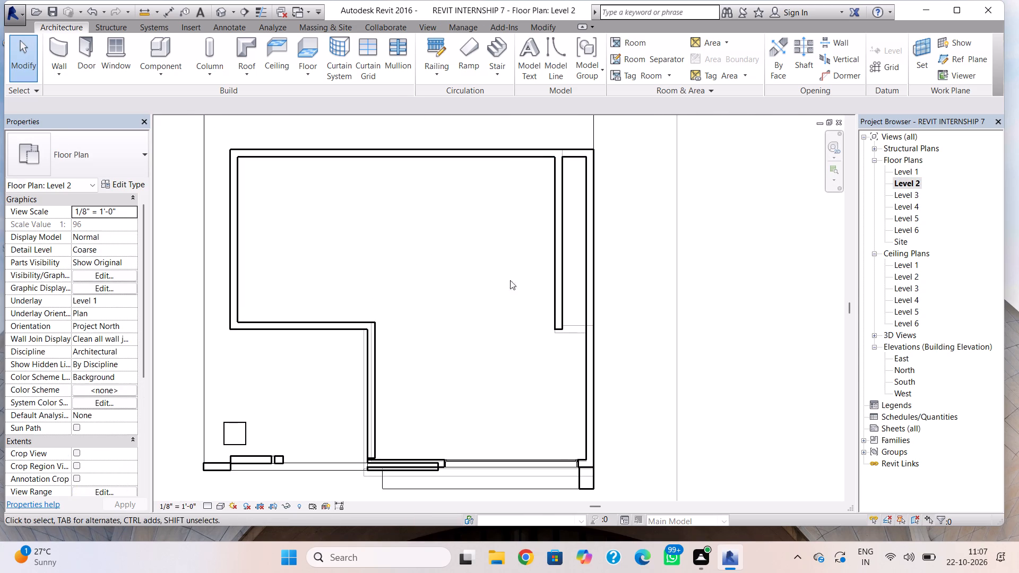
key(Escape)
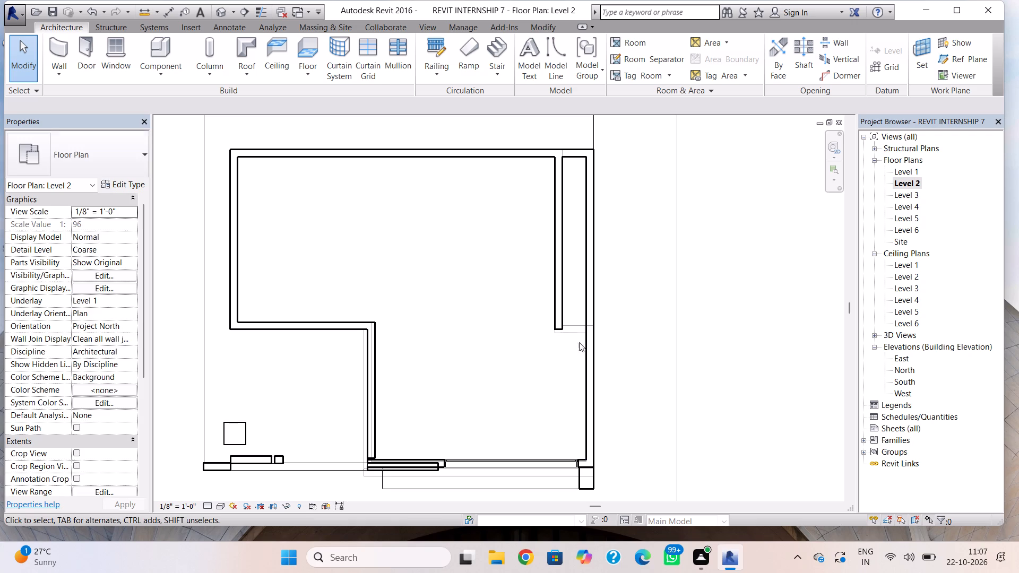
click(586, 326)
key(Escape)
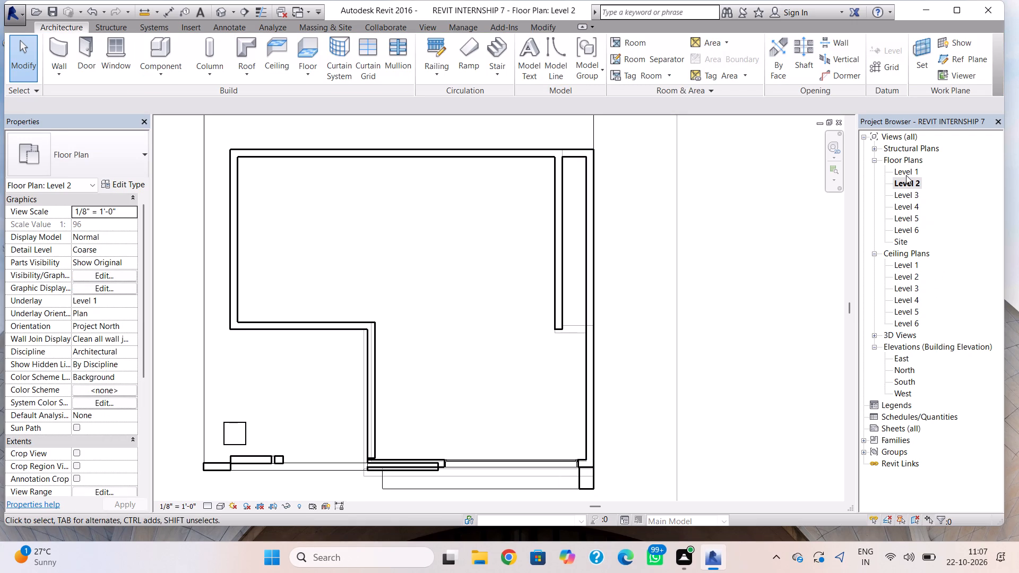
Copy the short Level 1 return wall of the recess, paste it aligned to Levels 2 through 5, and return to 3D.
double_click(906, 175)
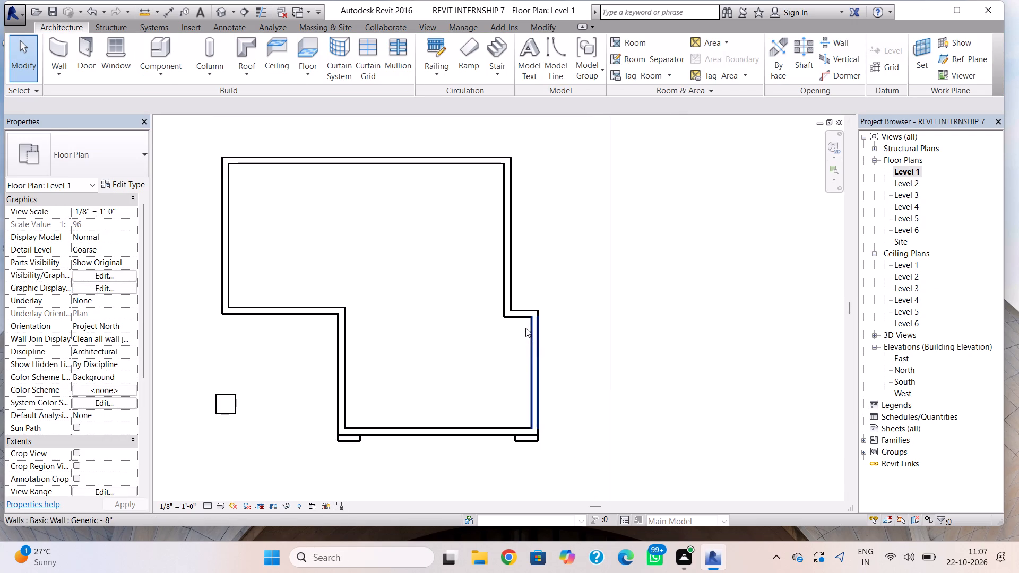
click(521, 319)
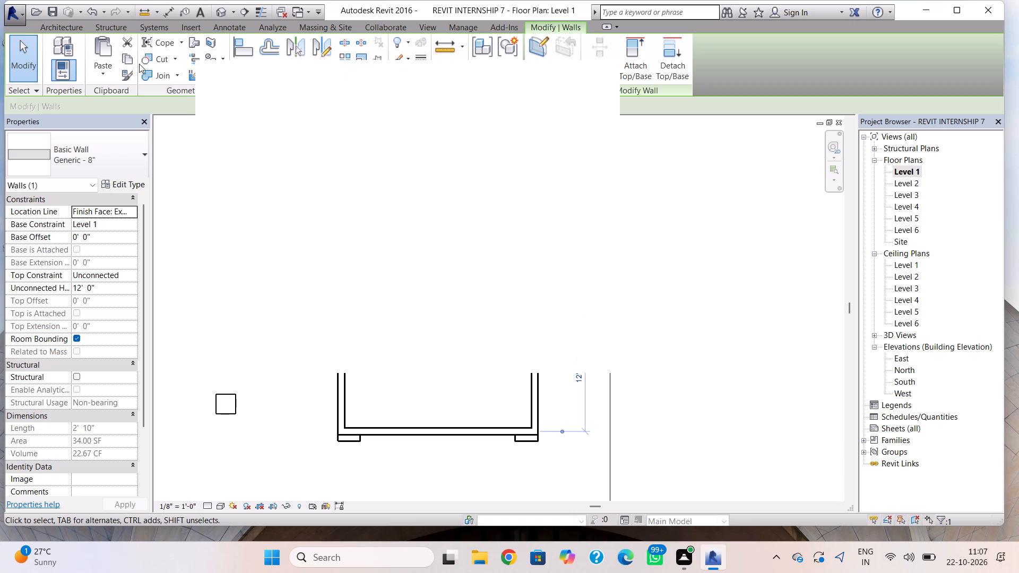
click(129, 64)
click(99, 73)
click(126, 124)
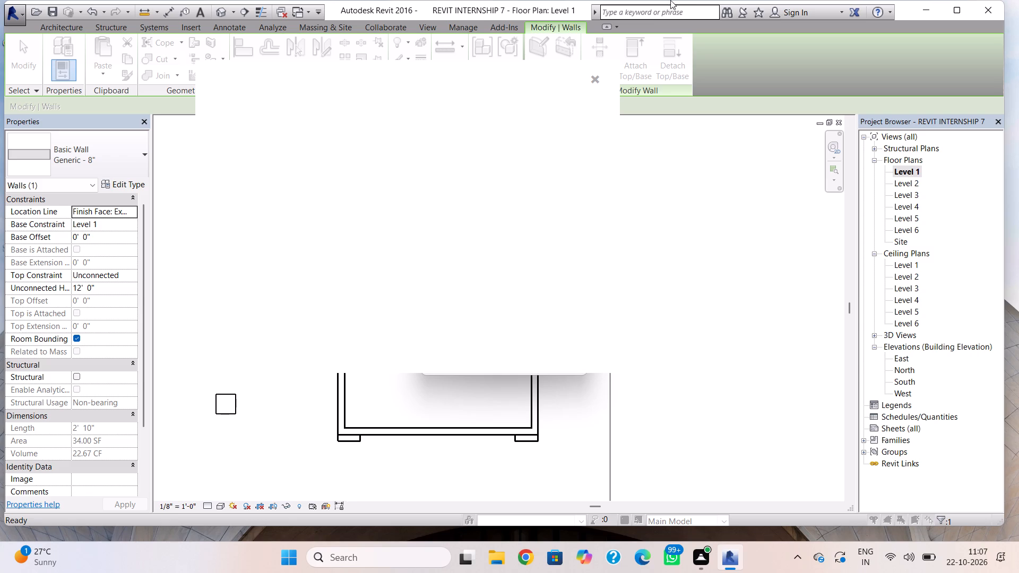
click(596, 77)
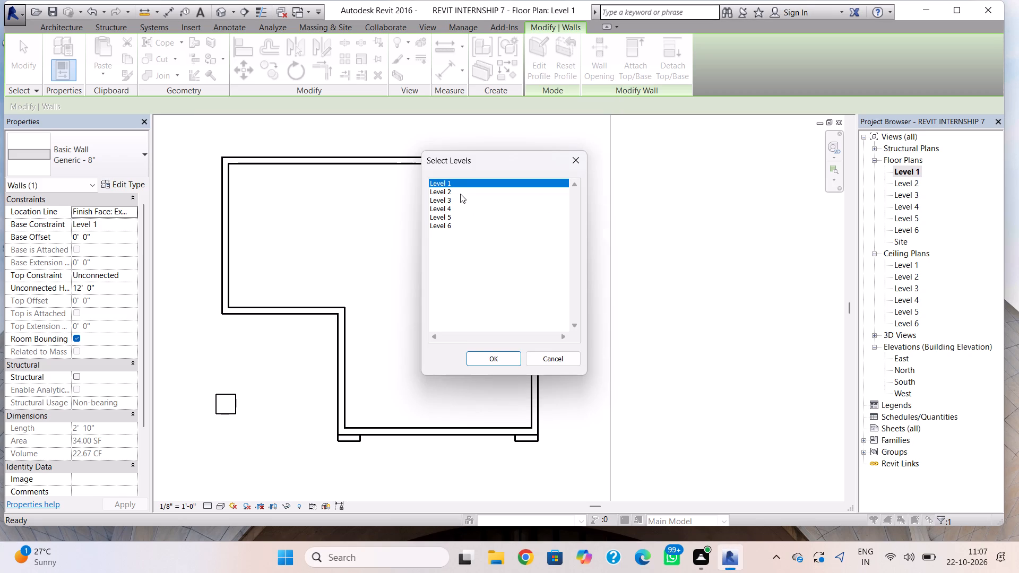
drag(460, 189, 461, 212)
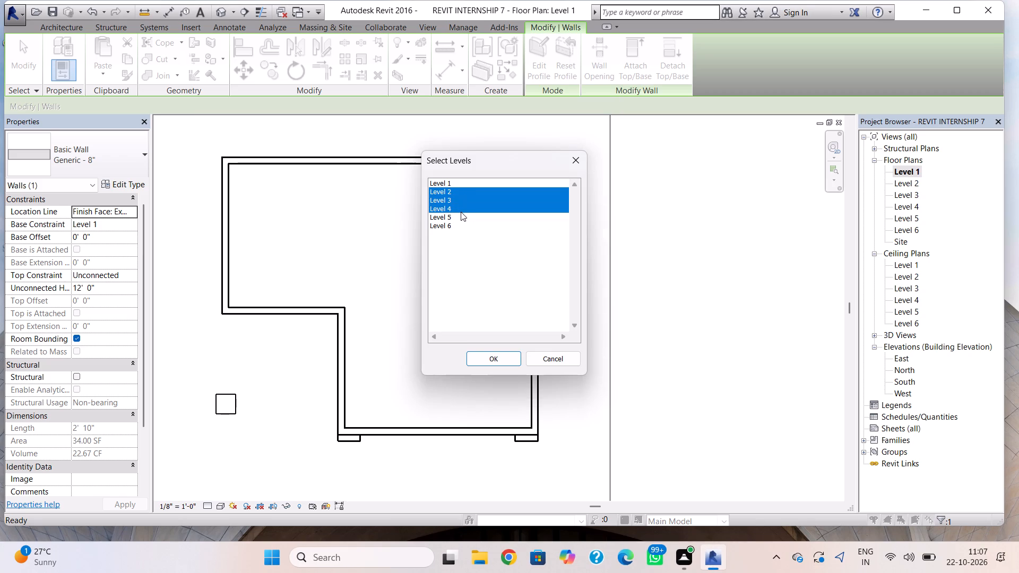
drag(461, 212, 462, 214)
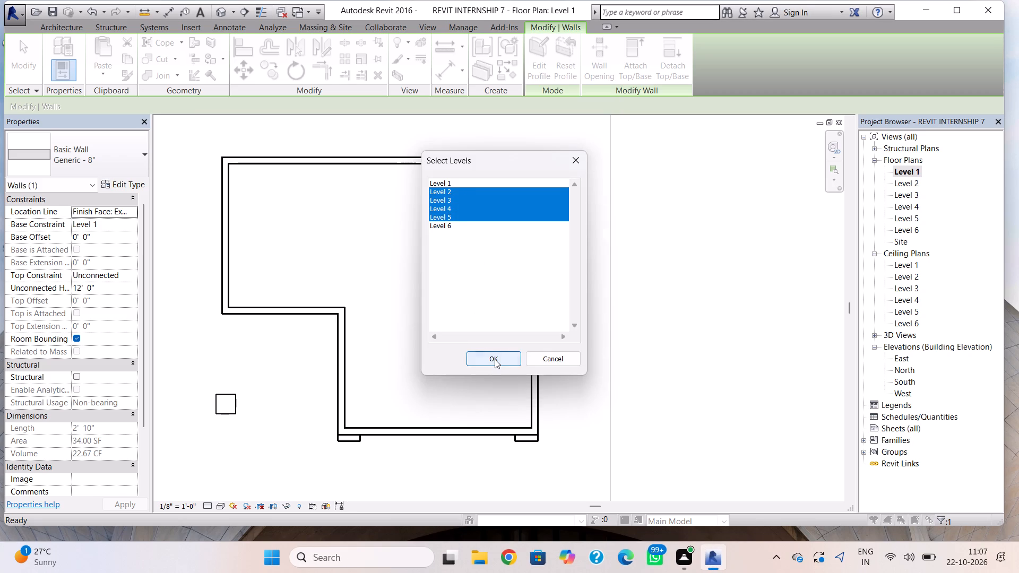
click(495, 359)
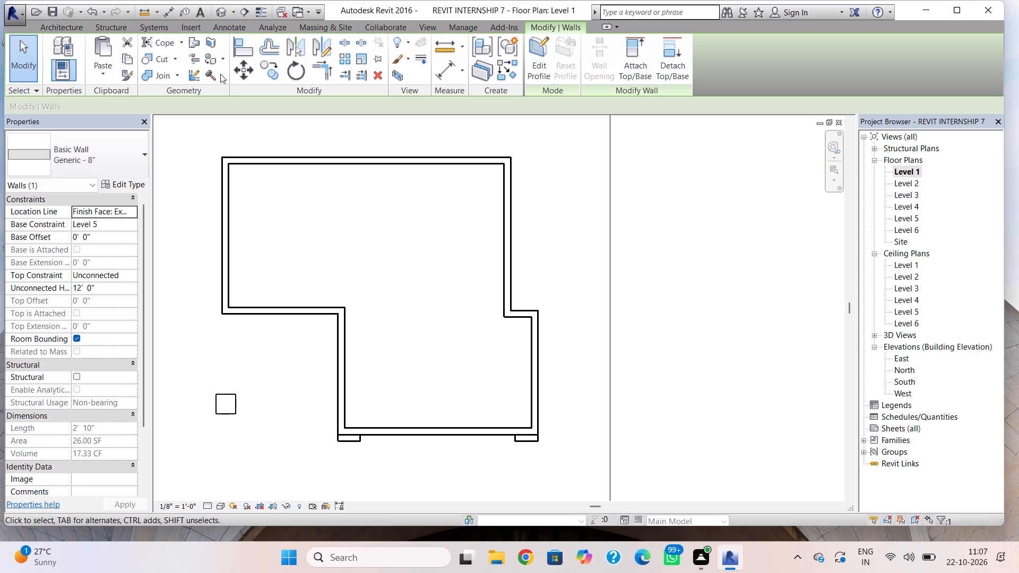
click(217, 18)
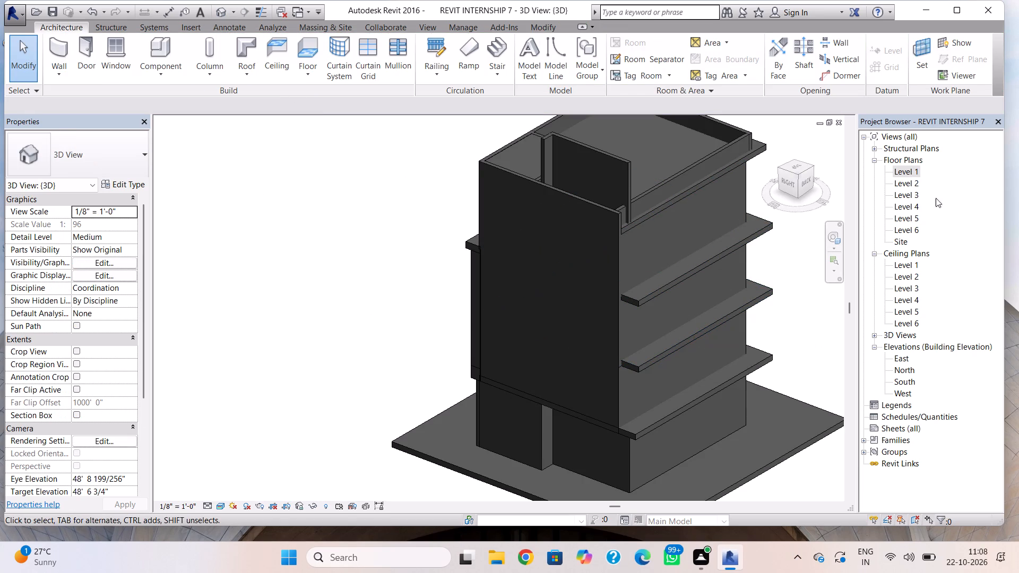
On the Level 2 plan, shorten the right side wall and rear wall to end at the L-shaped recess walls.
double_click(914, 184)
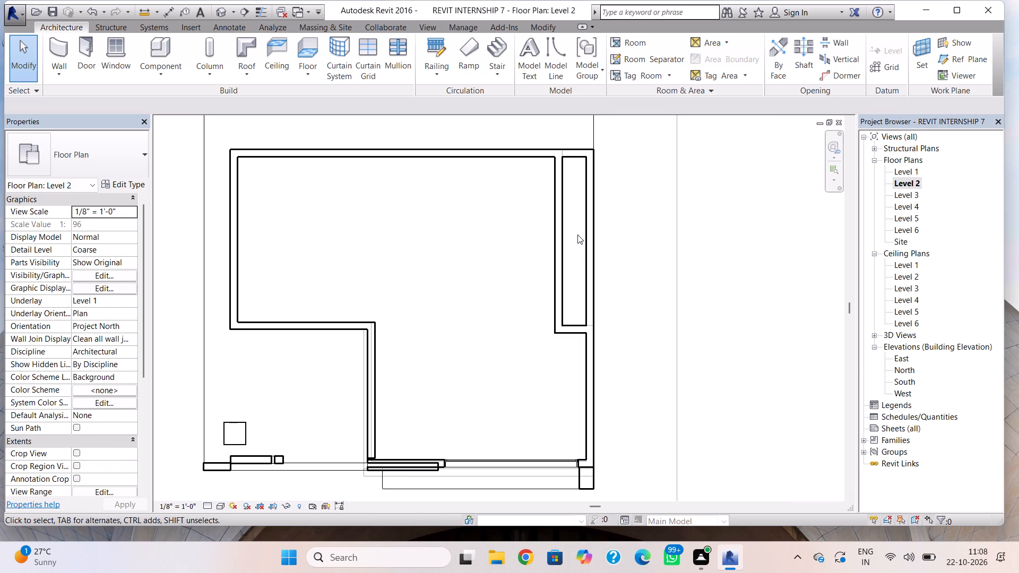
click(586, 243)
drag(592, 150, 586, 326)
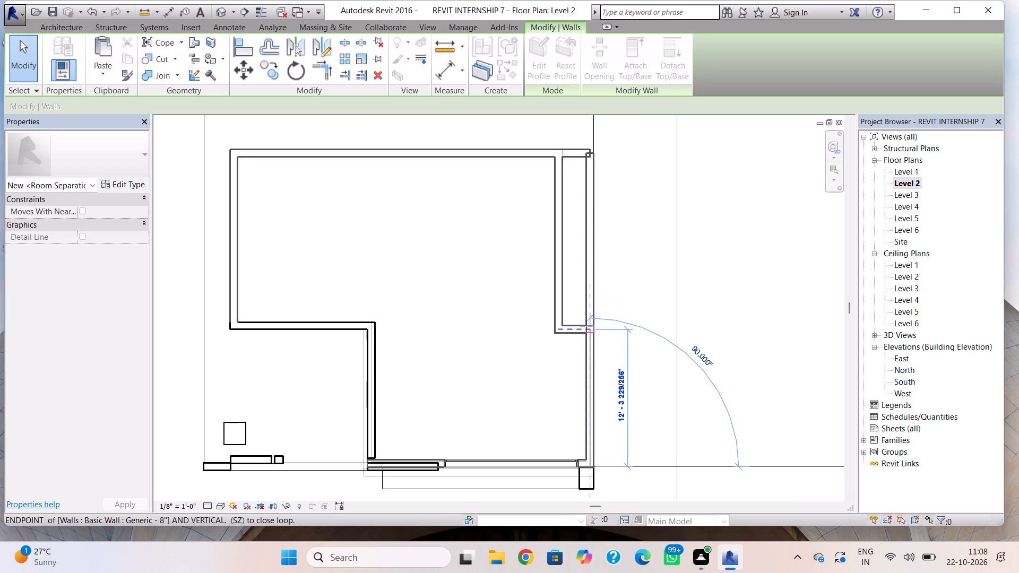
drag(586, 326, 586, 327)
click(588, 153)
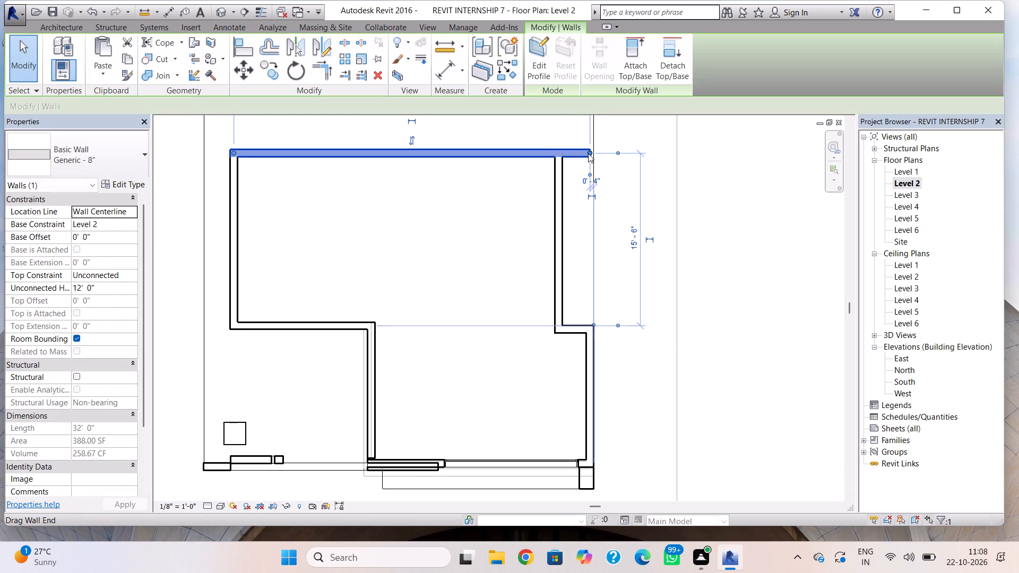
drag(589, 152, 560, 154)
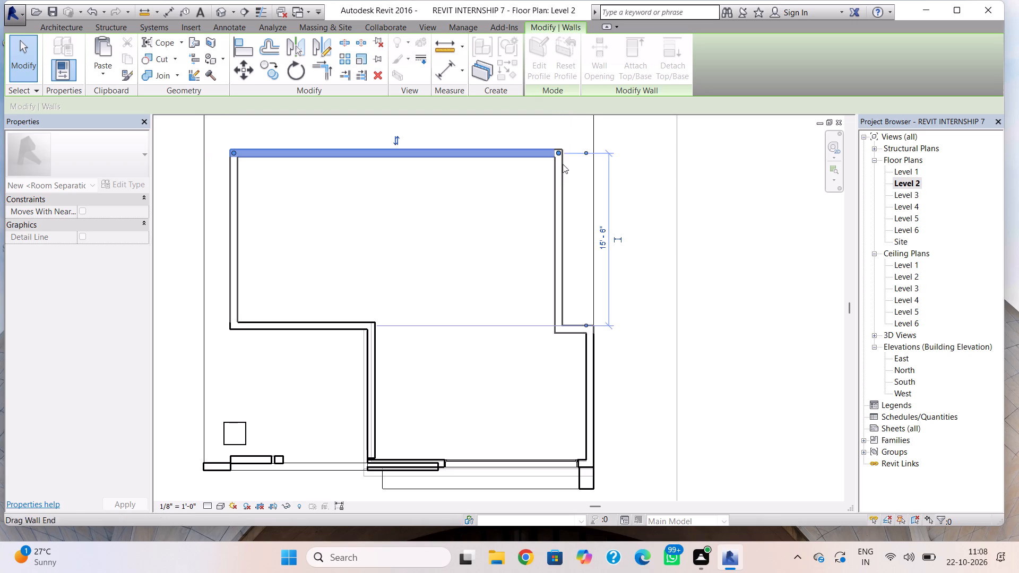
key(Escape)
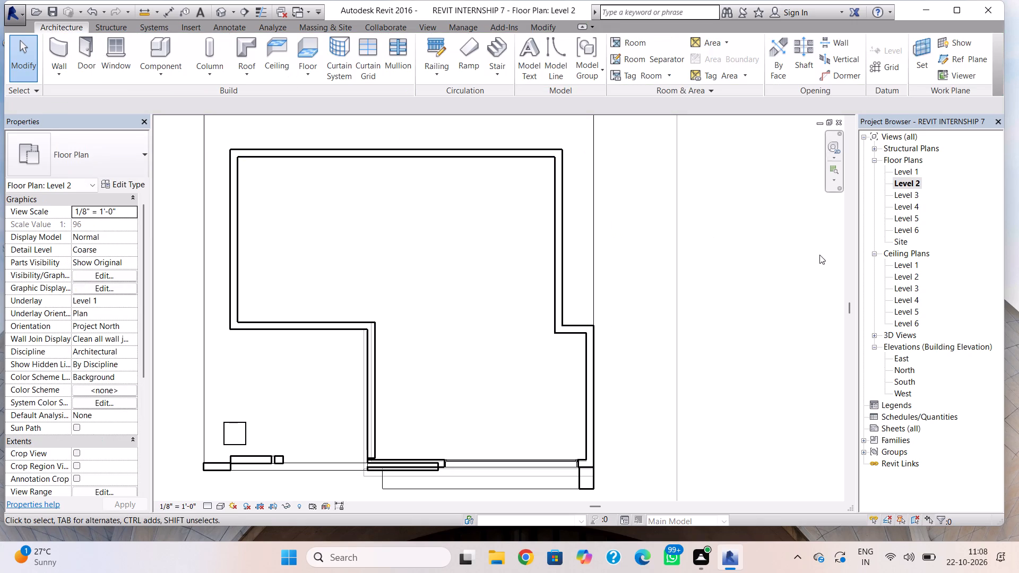
On the Level 3 plan, shorten the right side wall and rear wall to end at the L-shaped recess walls.
double_click(908, 195)
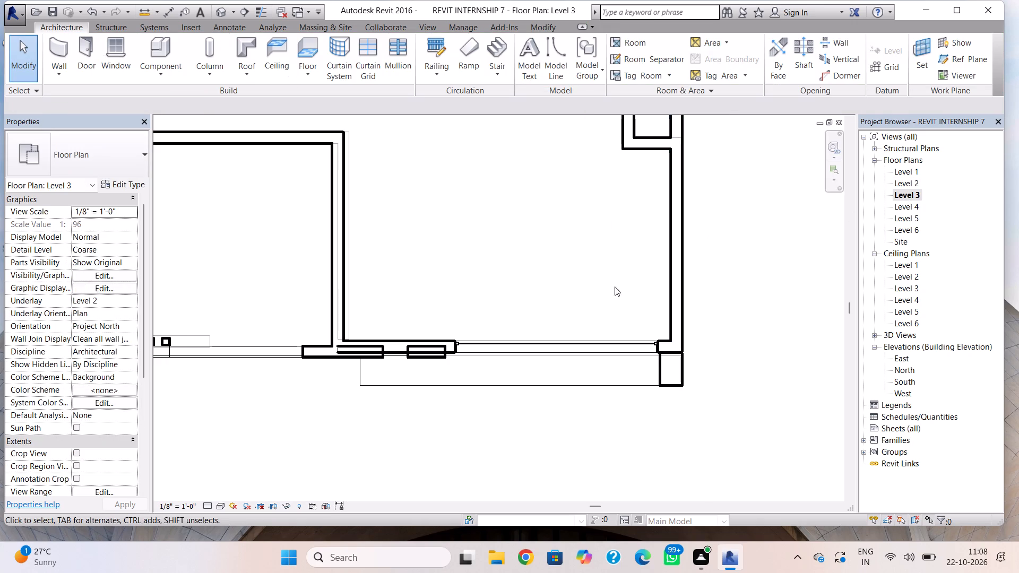
scroll(653, 290, down, 1)
middle_drag(658, 319, 625, 435)
click(645, 228)
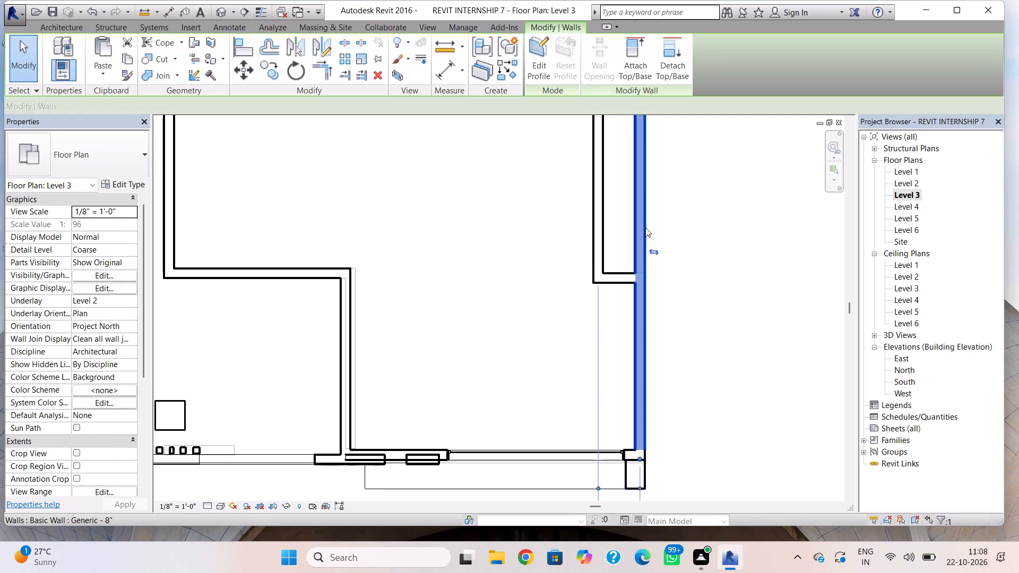
middle_drag(643, 250, 619, 380)
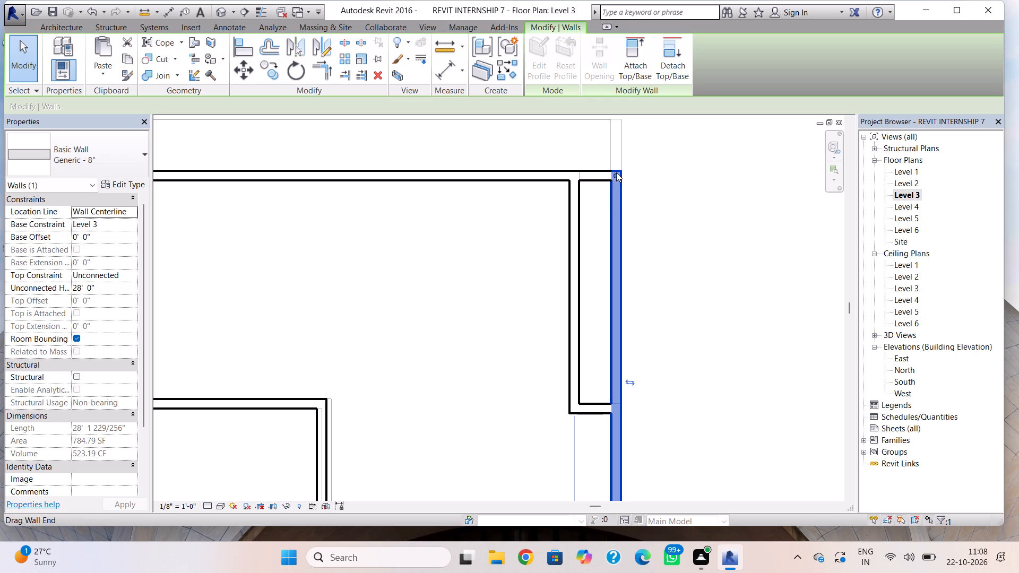
drag(616, 172, 611, 408)
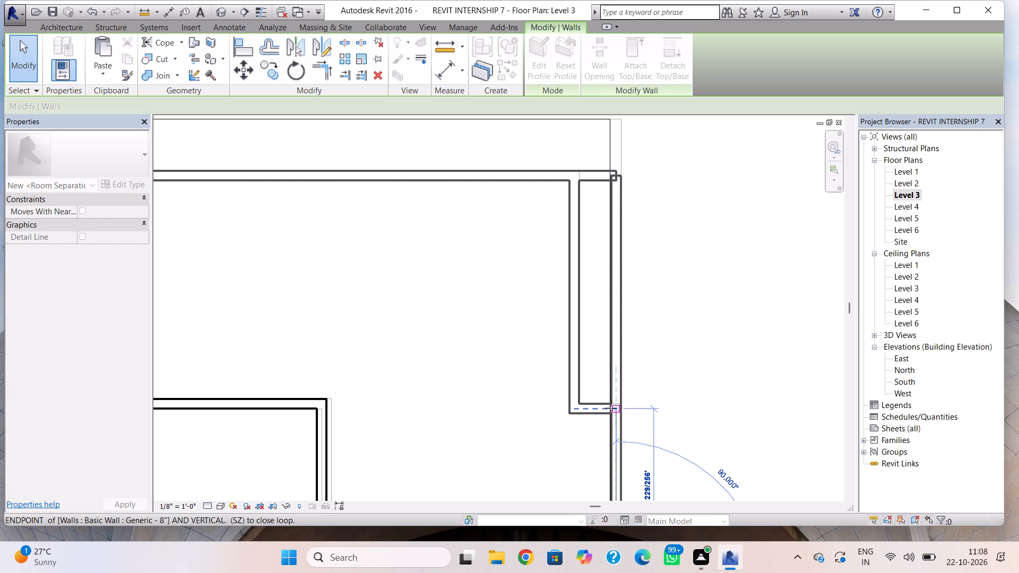
drag(611, 408, 610, 408)
click(615, 176)
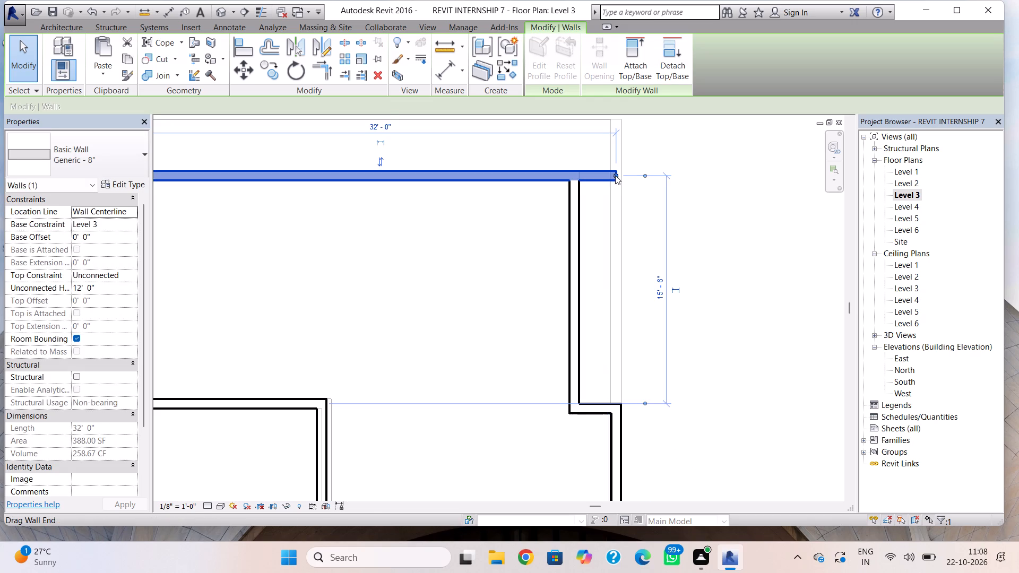
drag(616, 175, 576, 180)
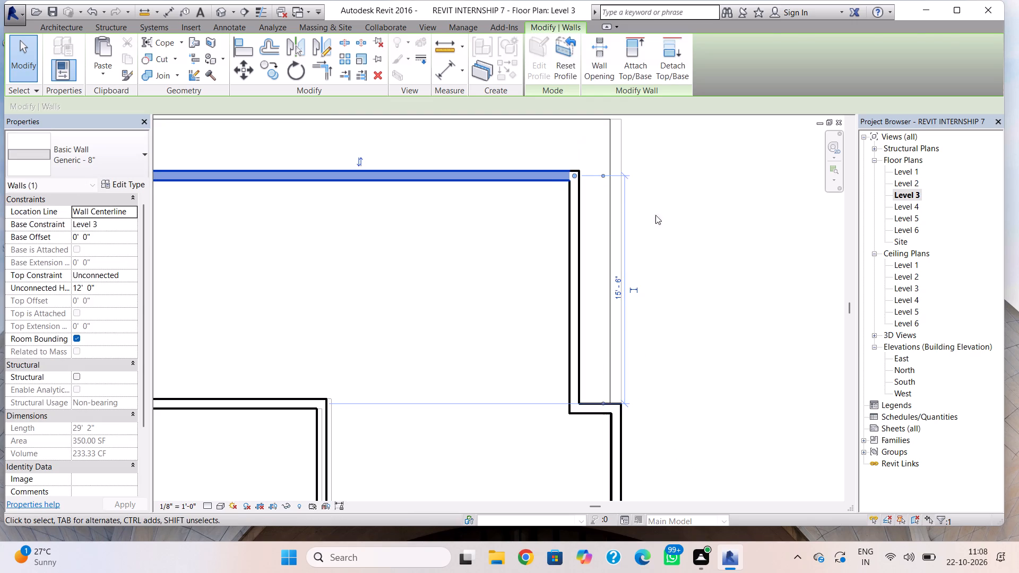
key(Escape)
On the Level 4 plan, shorten the rear wall to end at the long wall of the recessed corner.
double_click(909, 204)
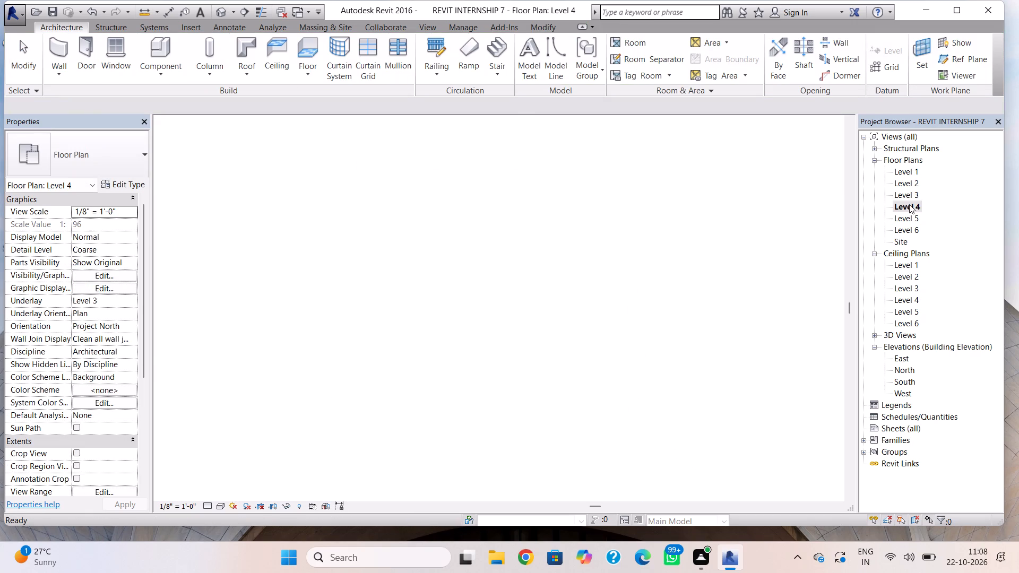
scroll(605, 259, down, 2)
middle_drag(594, 276, 568, 342)
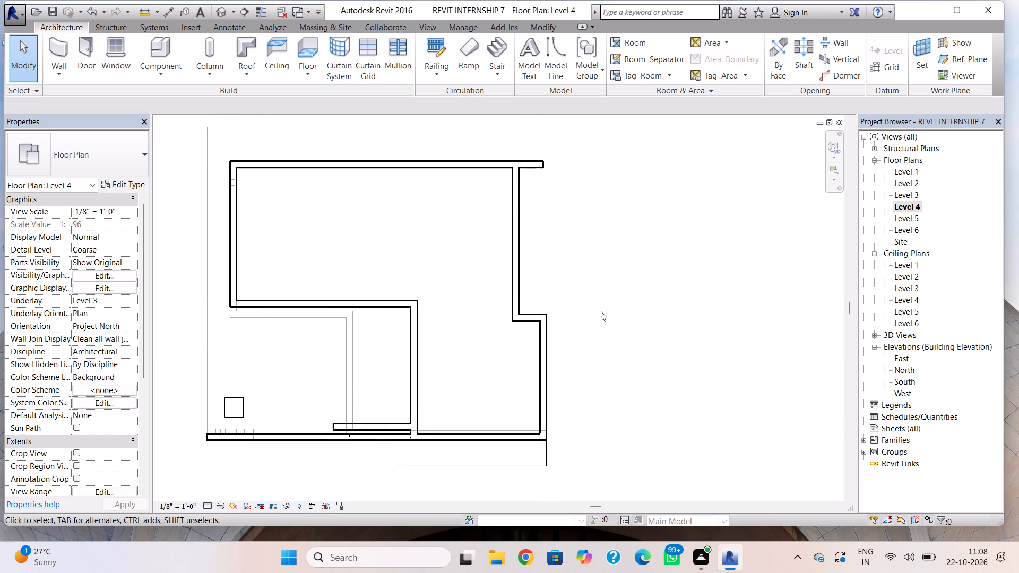
click(547, 166)
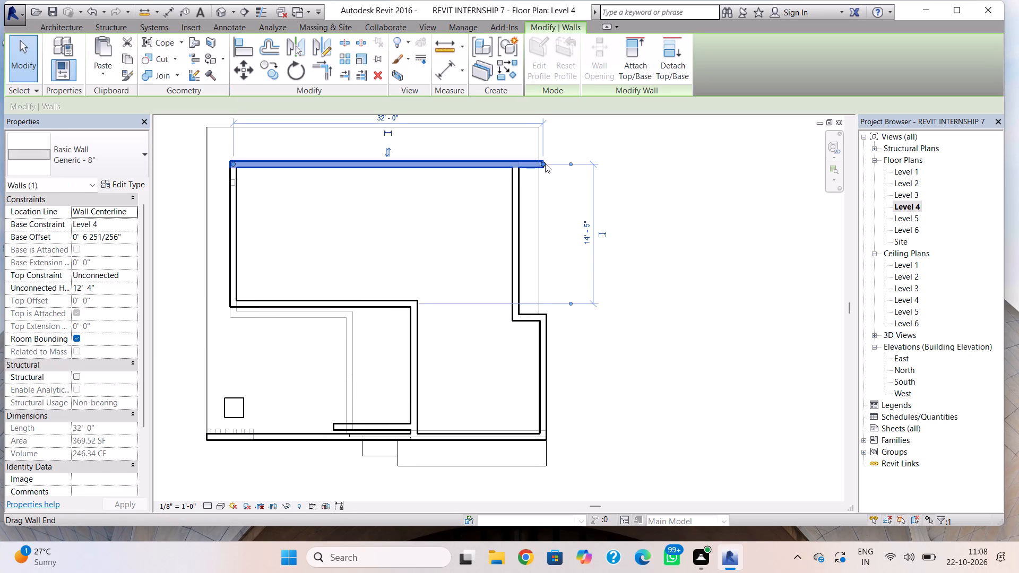
drag(545, 163, 520, 166)
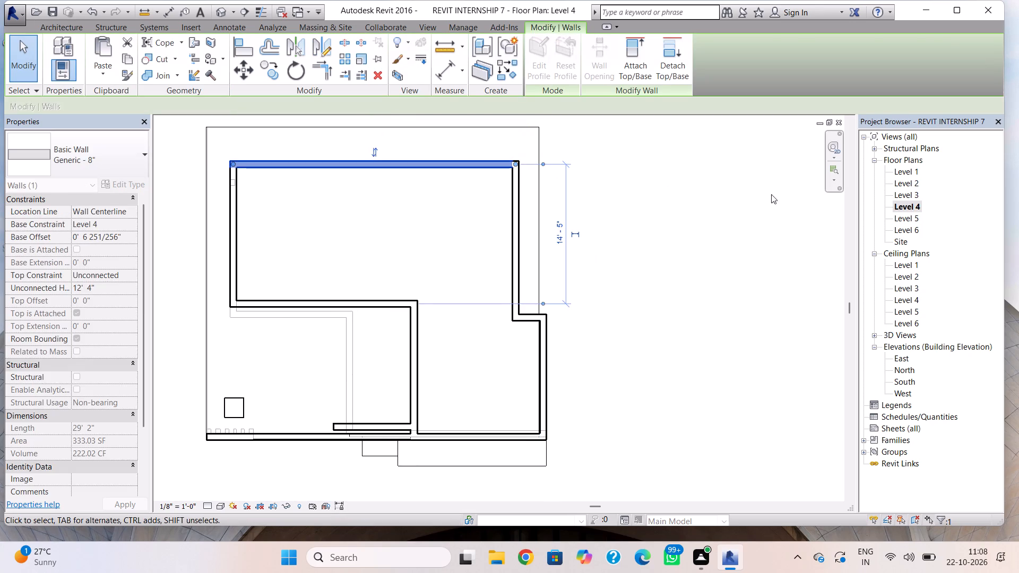
key(Escape)
On the Level 5 plan, shorten the rear parapet wall to end at the long wall of the recessed corner.
click(901, 213)
click(901, 213)
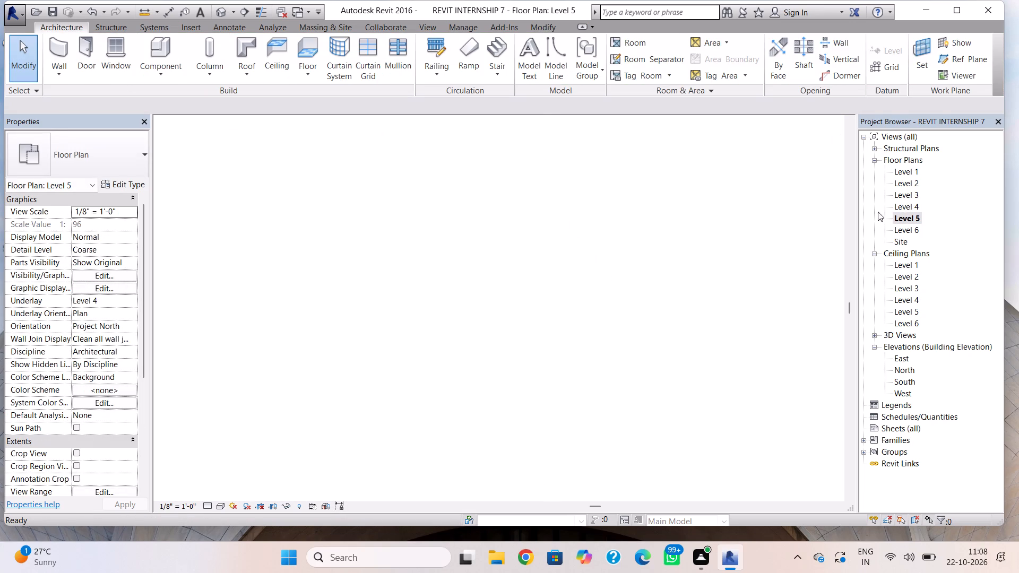
scroll(609, 239, down, 1)
middle_drag(602, 263, 571, 362)
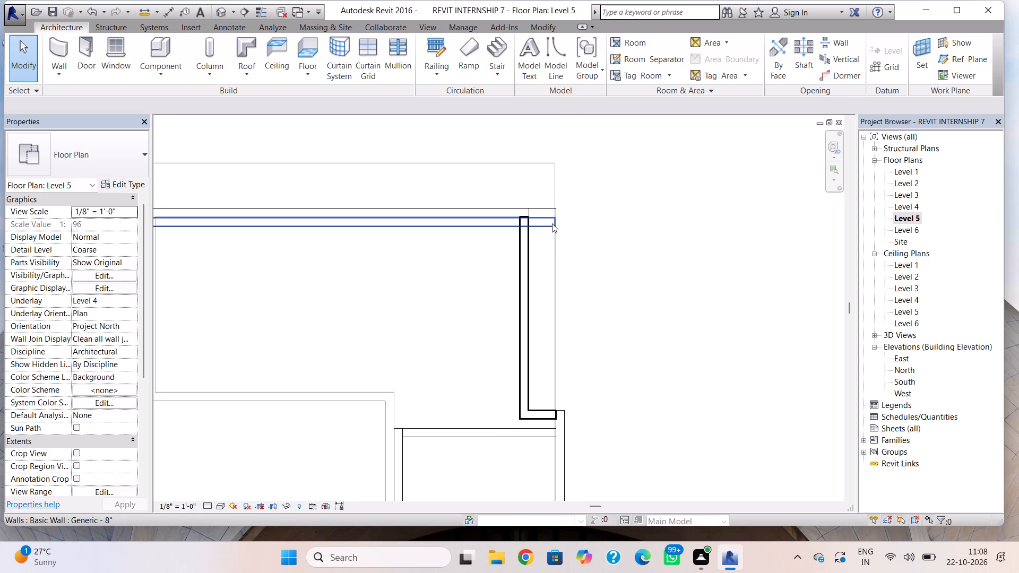
click(552, 223)
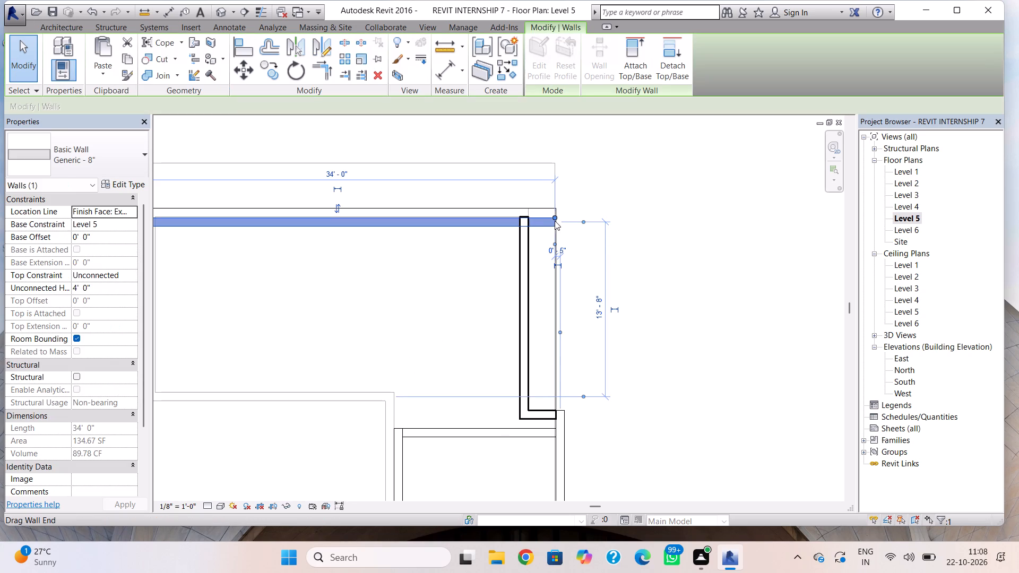
click(554, 208)
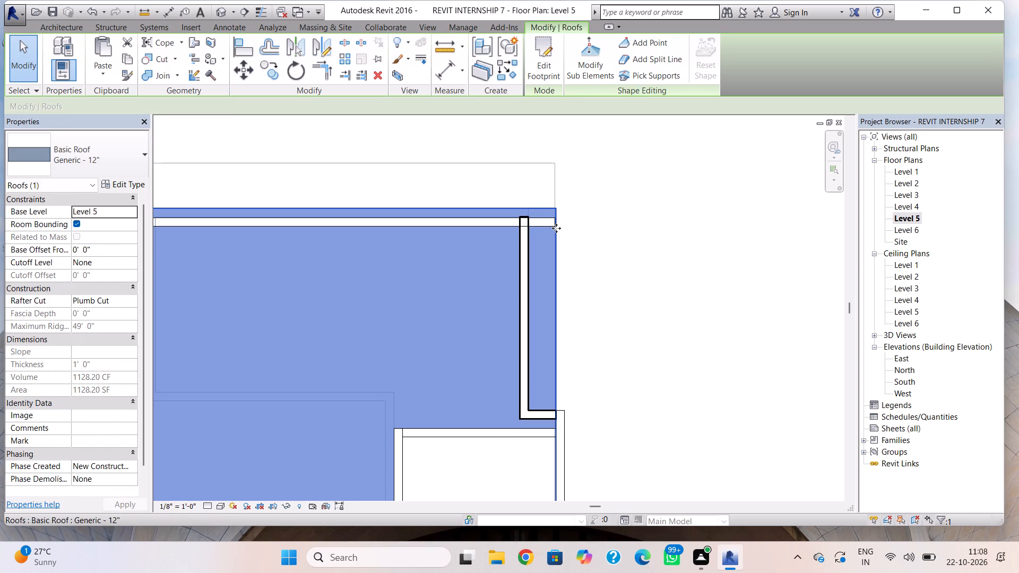
click(552, 223)
key(Escape)
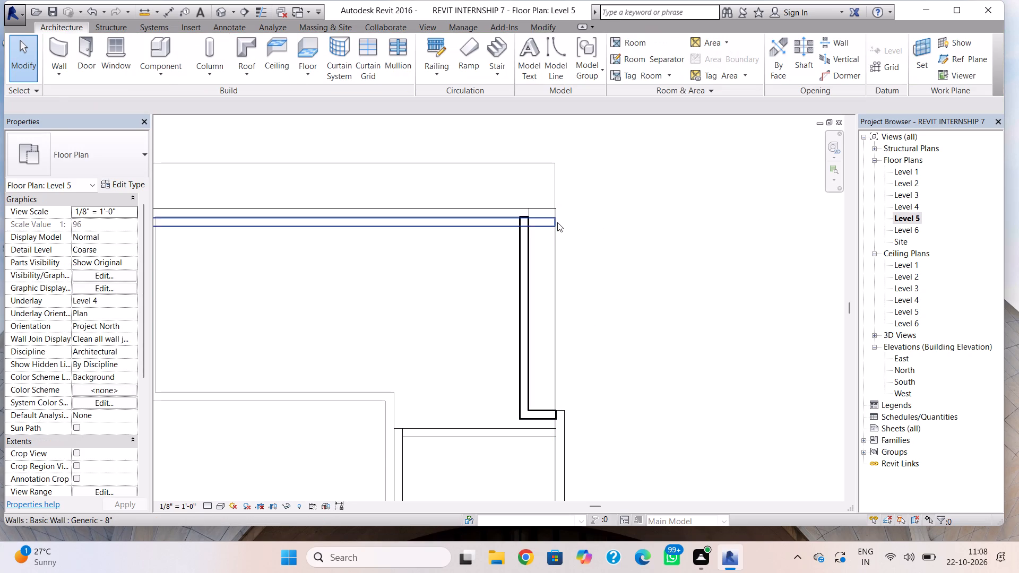
click(557, 222)
drag(555, 218, 540, 218)
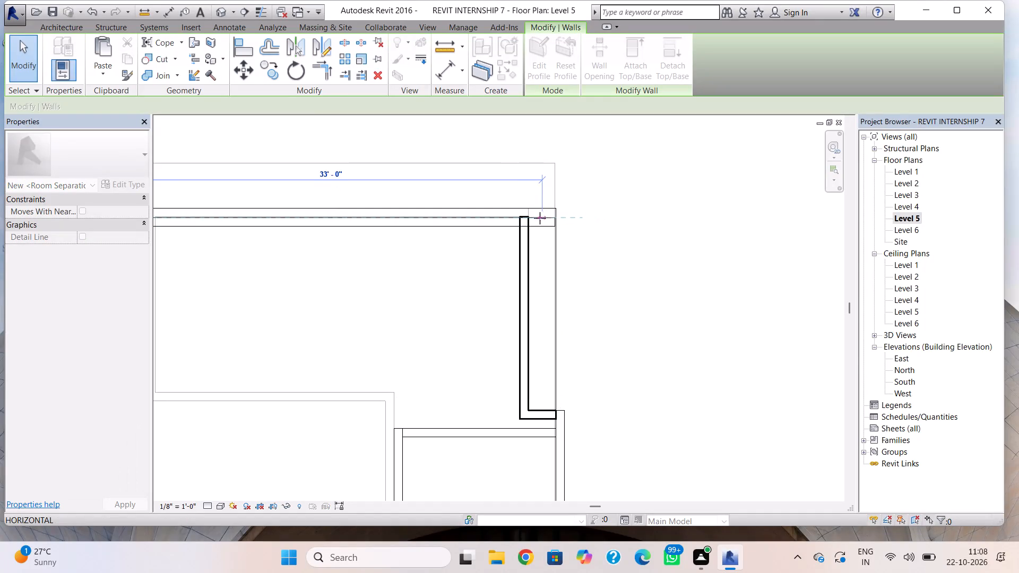
drag(540, 218, 525, 220)
key(Escape)
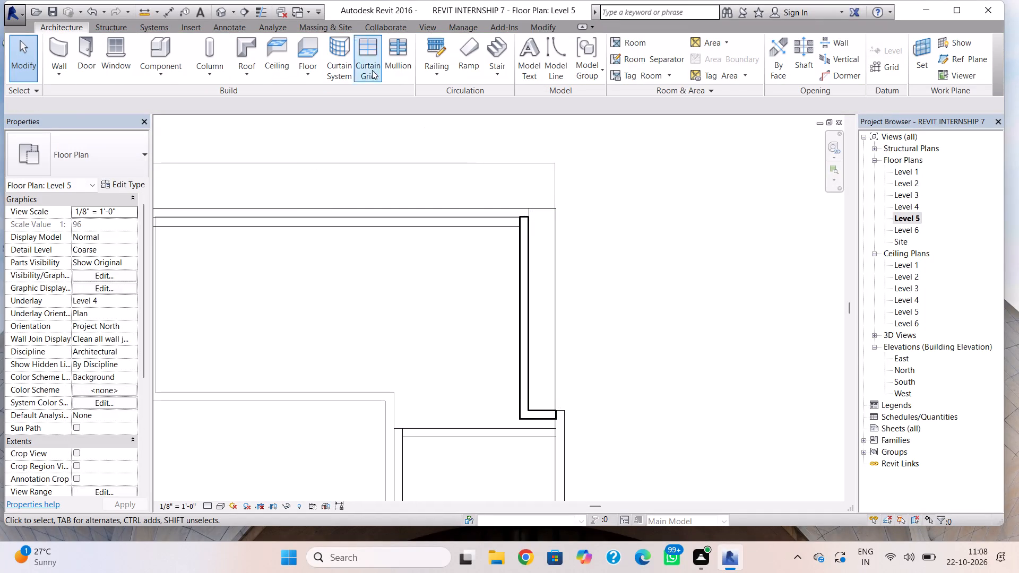
Examine the recessed rear corner and its walls on all floors from several angles in the 3D view.
click(224, 11)
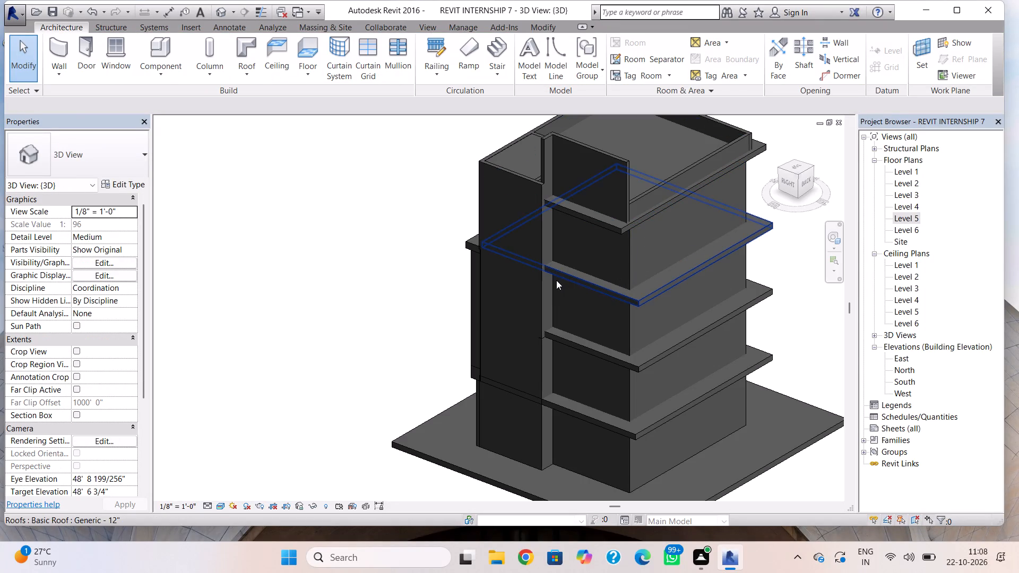
shift+right_drag(552, 280, 735, 292)
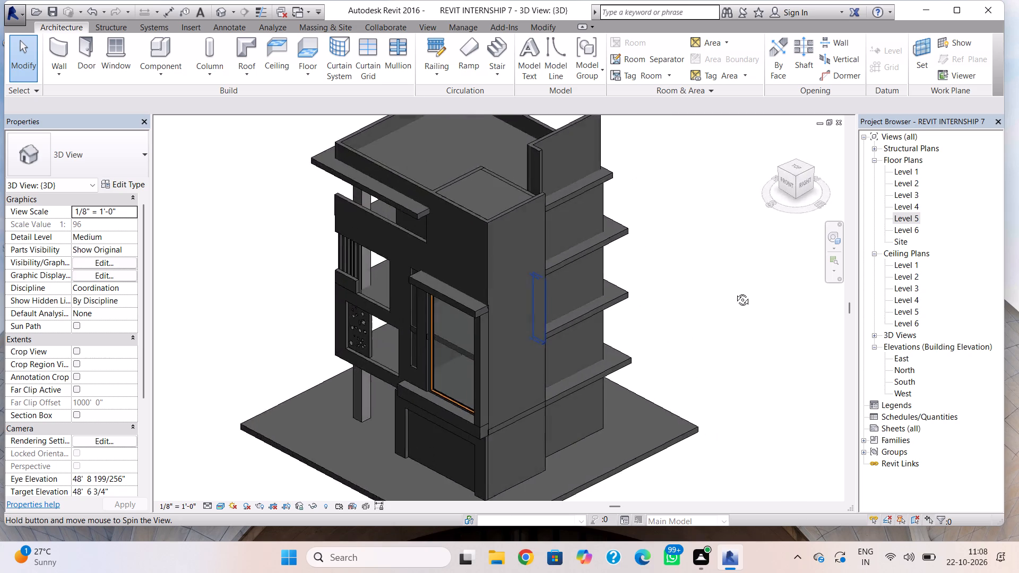
shift+right_drag(735, 292, 694, 325)
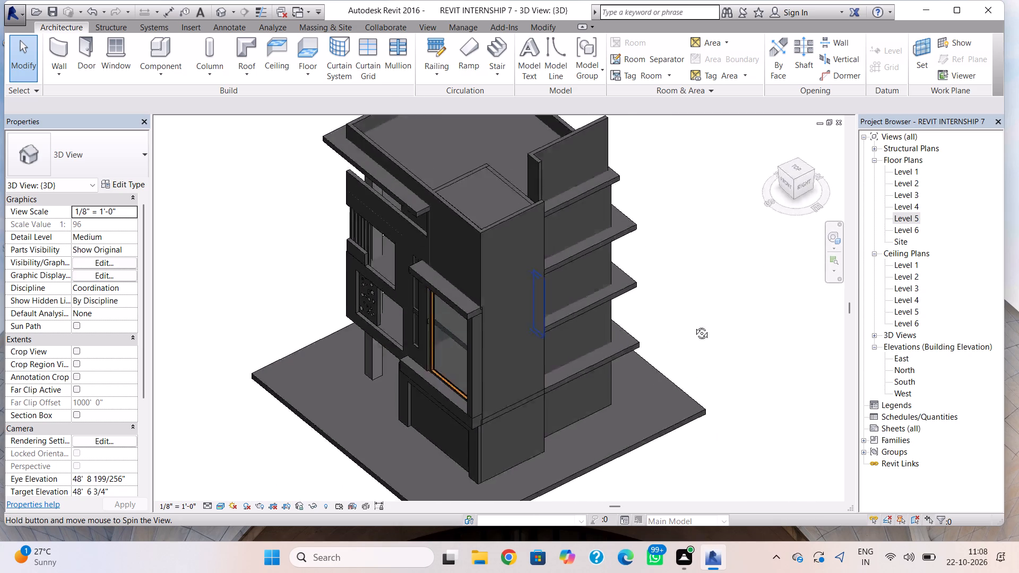
shift+right_drag(694, 325, 608, 343)
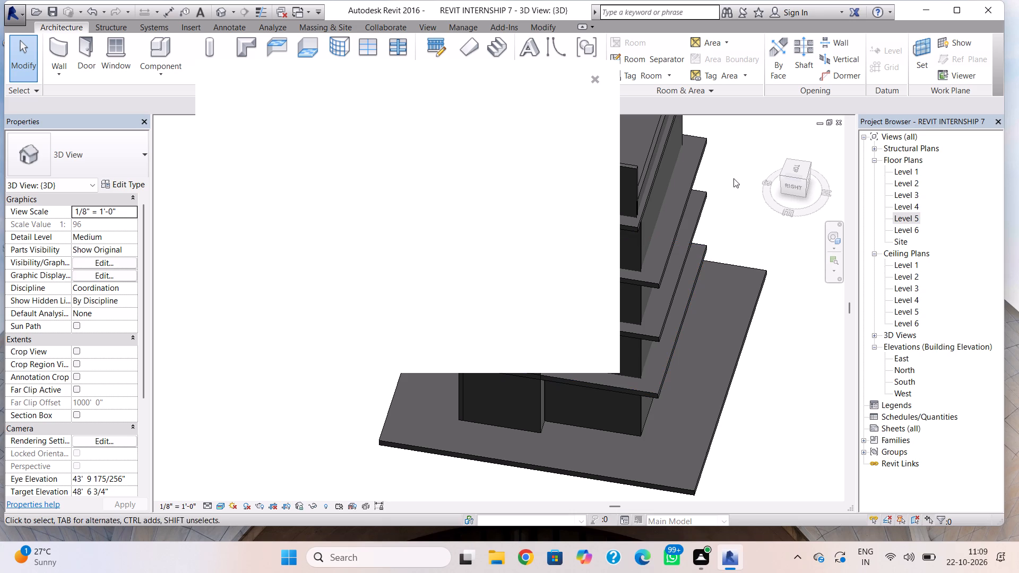
click(602, 80)
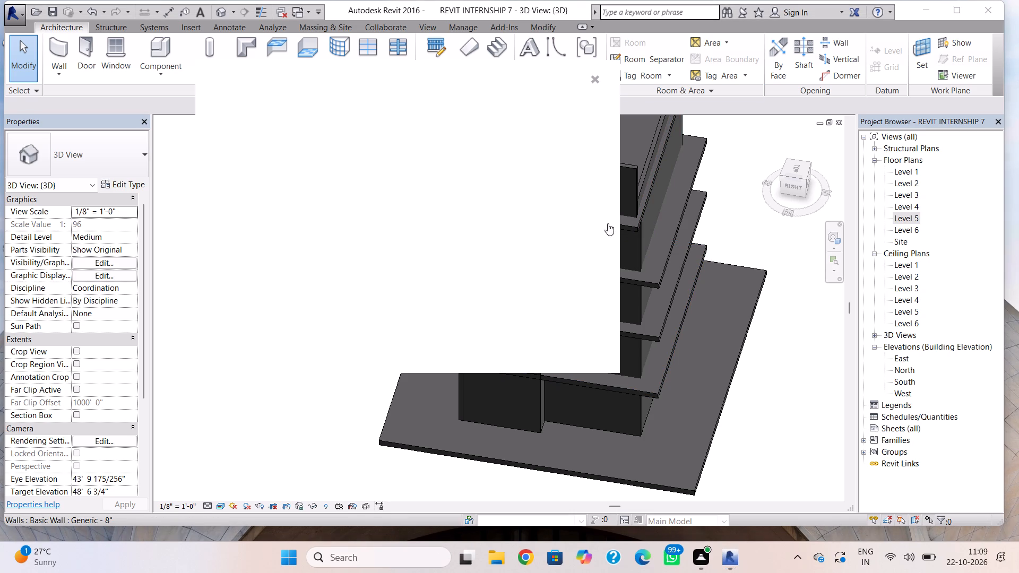
shift+right_drag(560, 332, 755, 304)
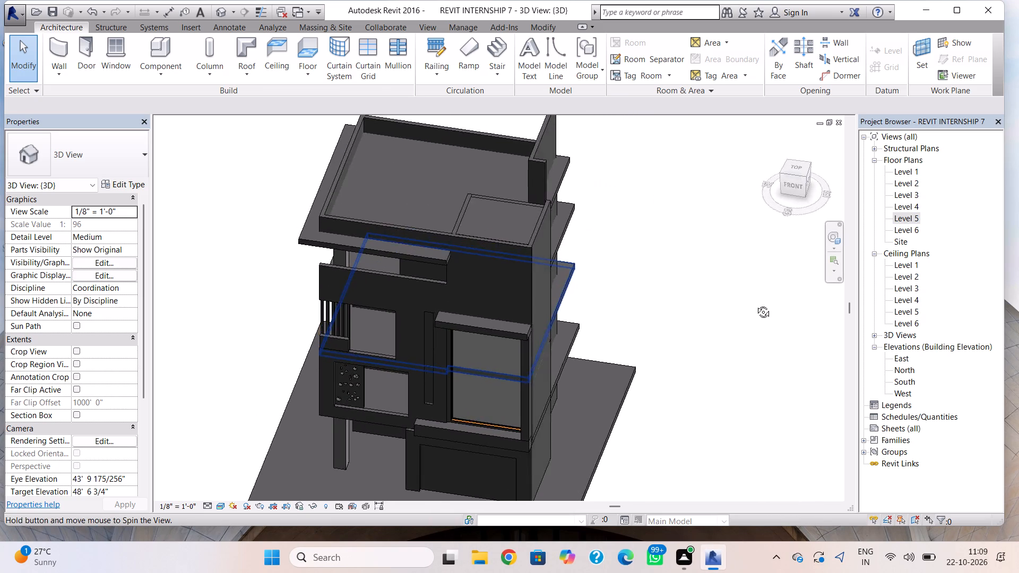
shift+right_drag(755, 304, 482, 285)
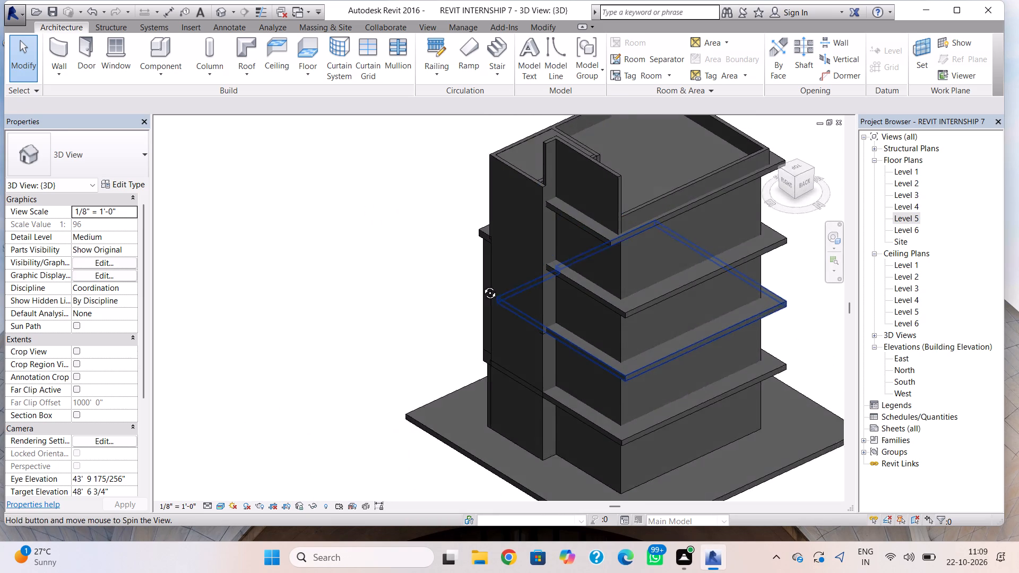
shift+right_drag(482, 285, 630, 298)
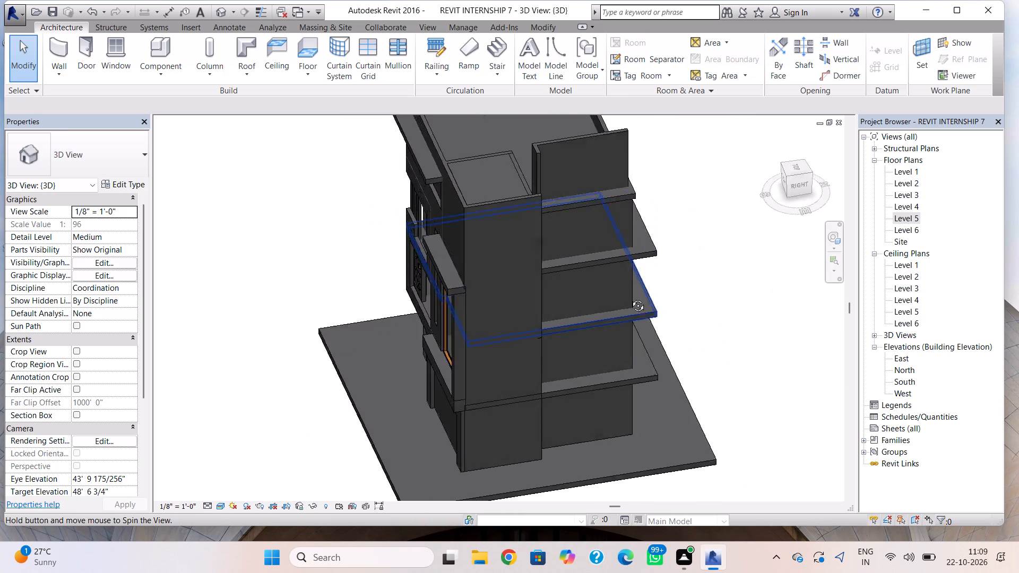
shift+right_drag(630, 298, 666, 297)
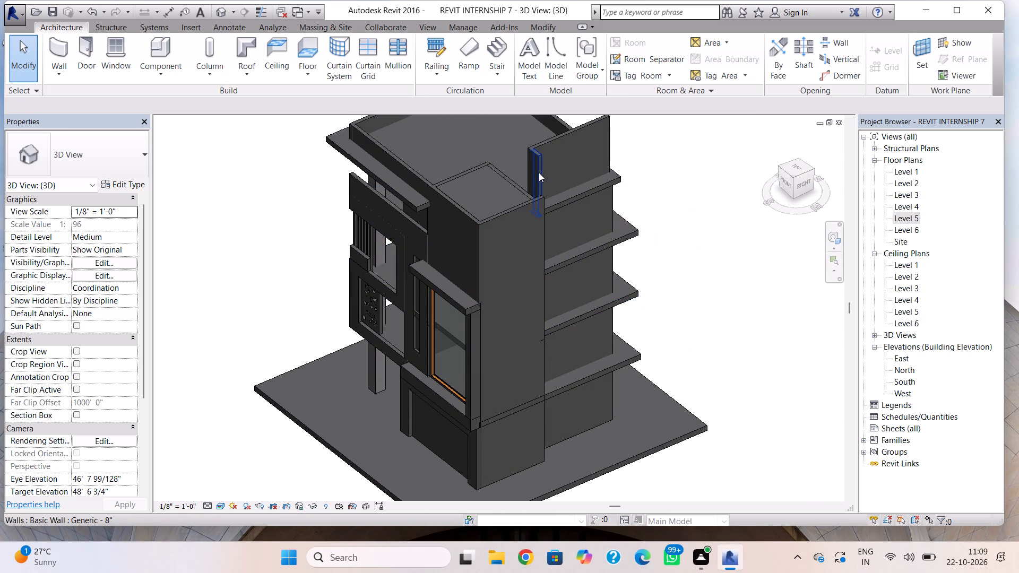
Set the unconnected height of the two Level 5 recess walls at roof level to 4'.
click(539, 172)
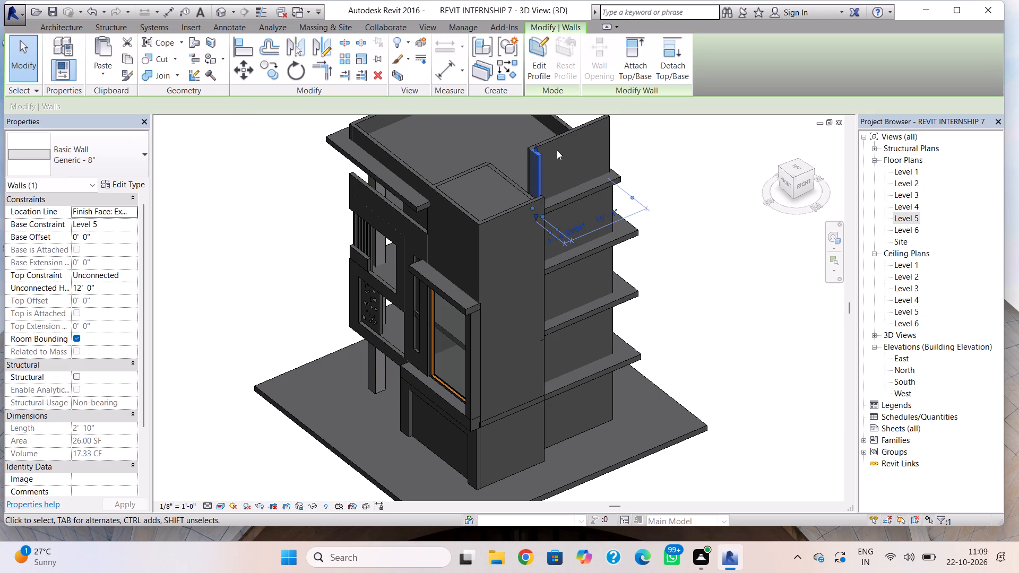
ctrl+click(560, 137)
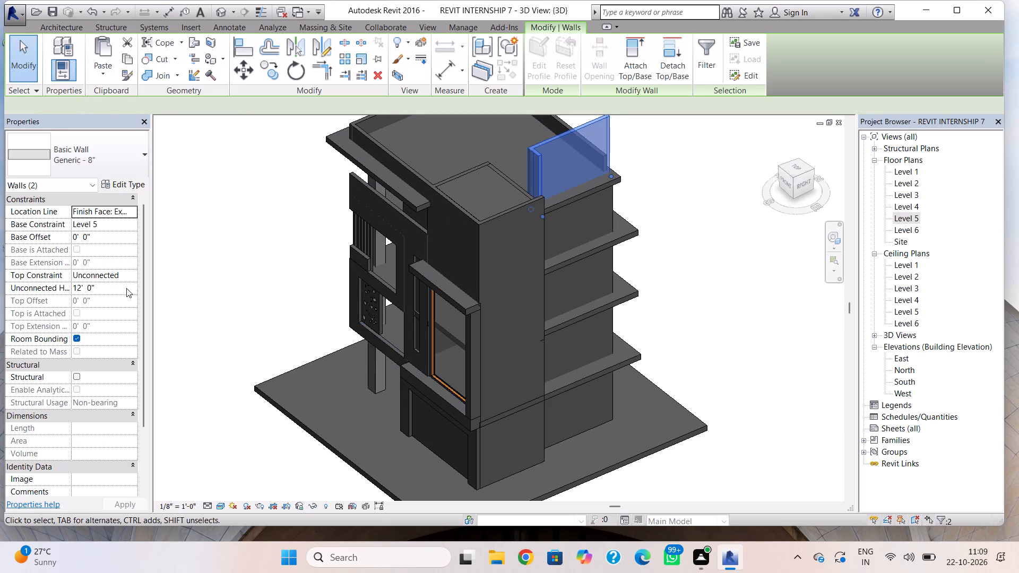
click(126, 288)
drag(126, 288, 55, 293)
text(4')
key(Return)
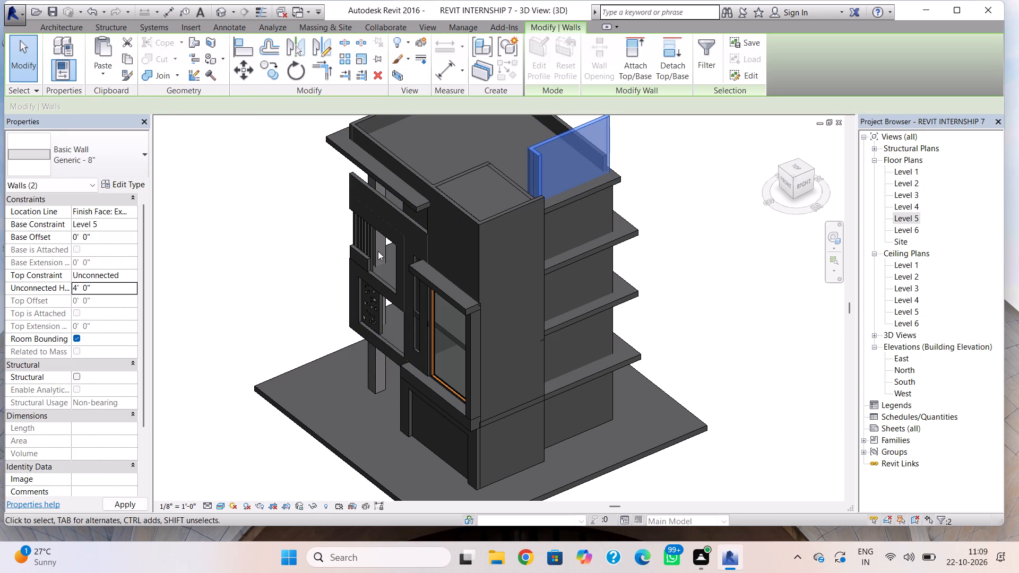
key(Escape)
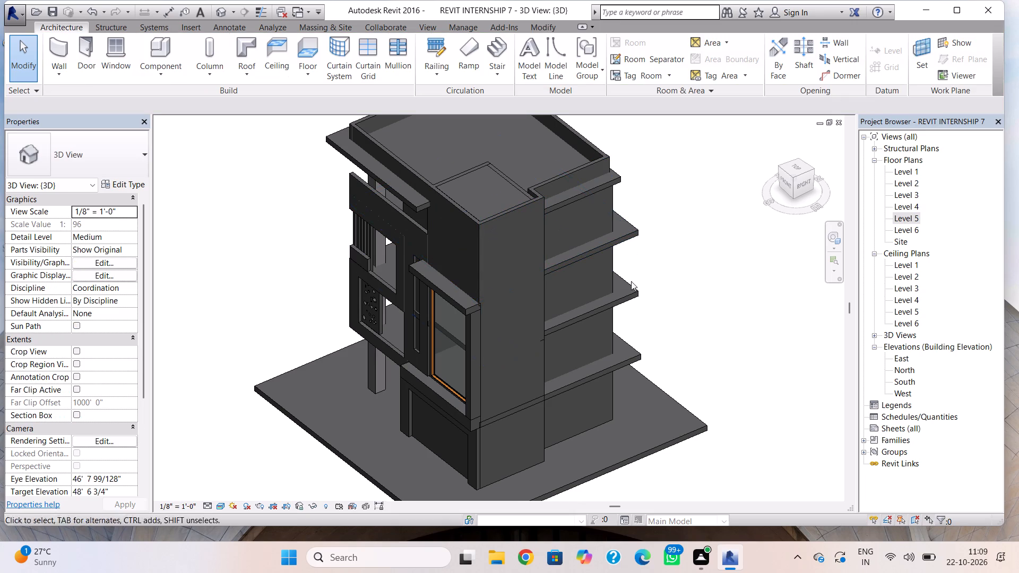
On the Level 2 plan, edit the Level 2 roof footprint, shortening its right and rear boundary lines to the outer faces of the recess walls.
click(638, 362)
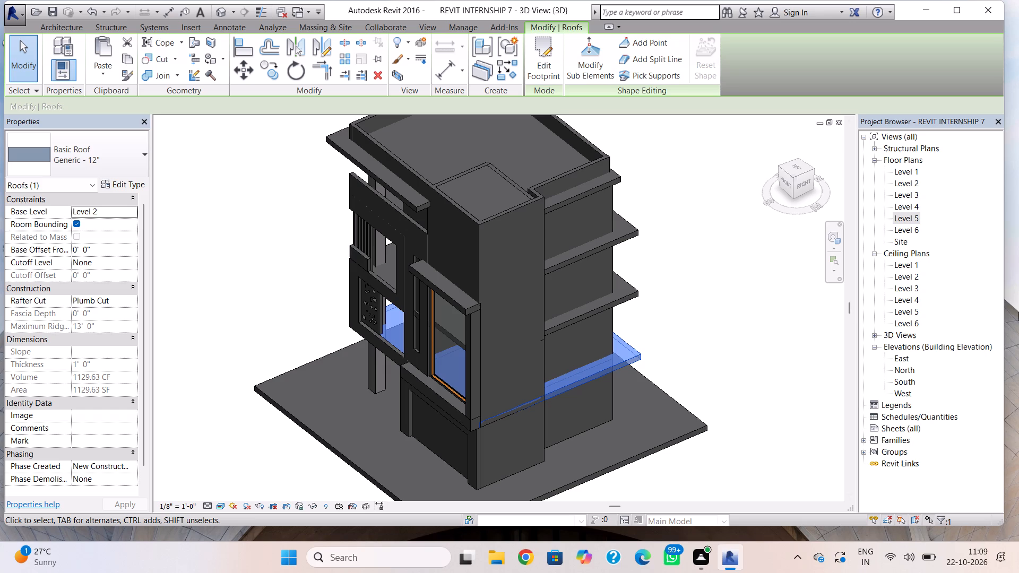
double_click(913, 182)
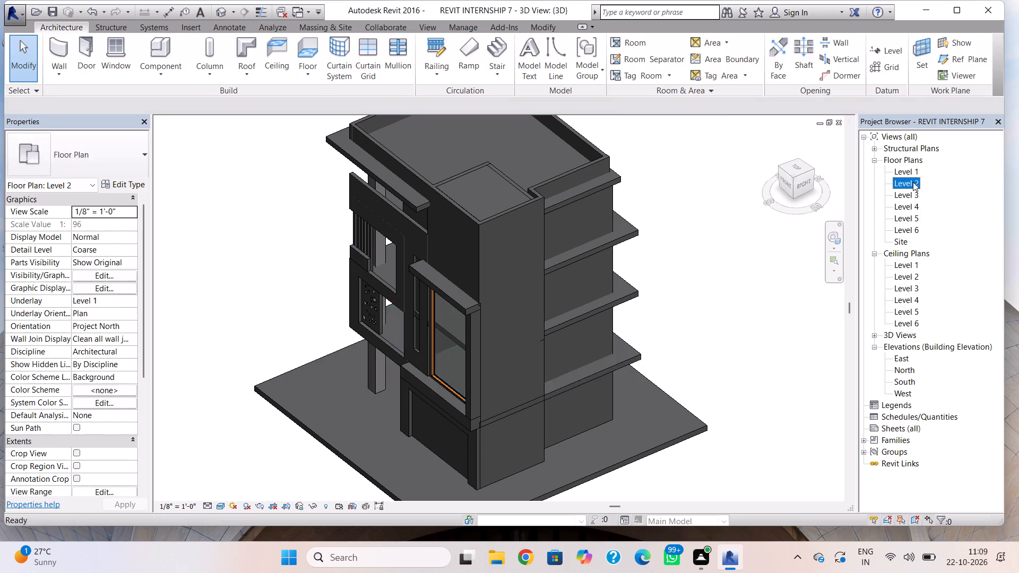
middle_drag(587, 315, 588, 354)
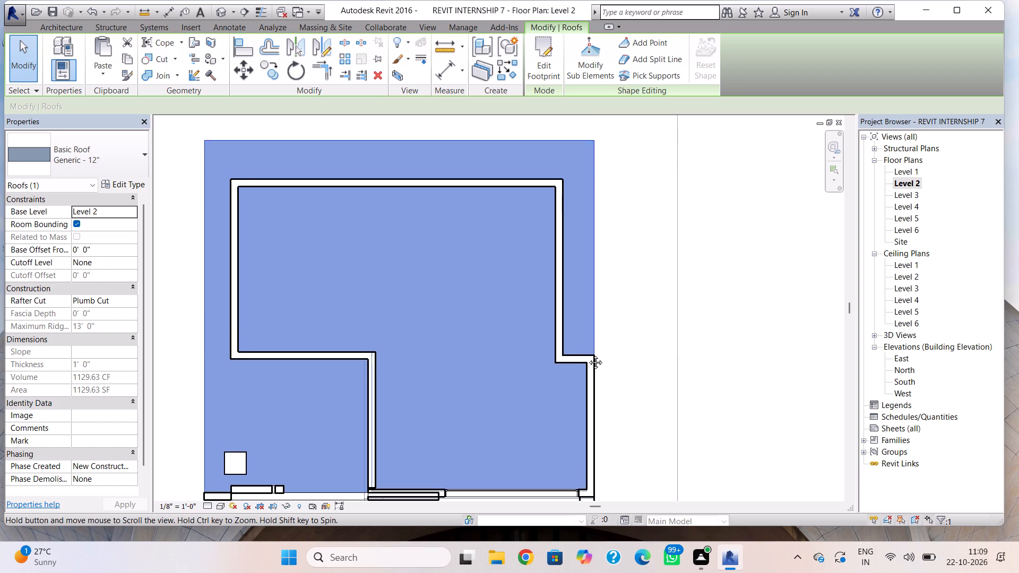
middle_drag(588, 354, 580, 398)
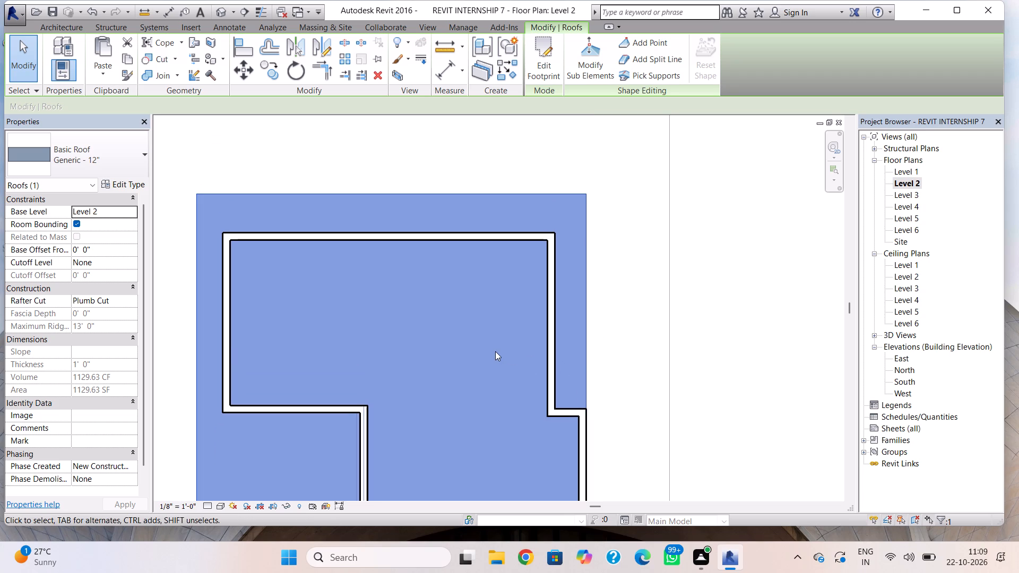
double_click(590, 289)
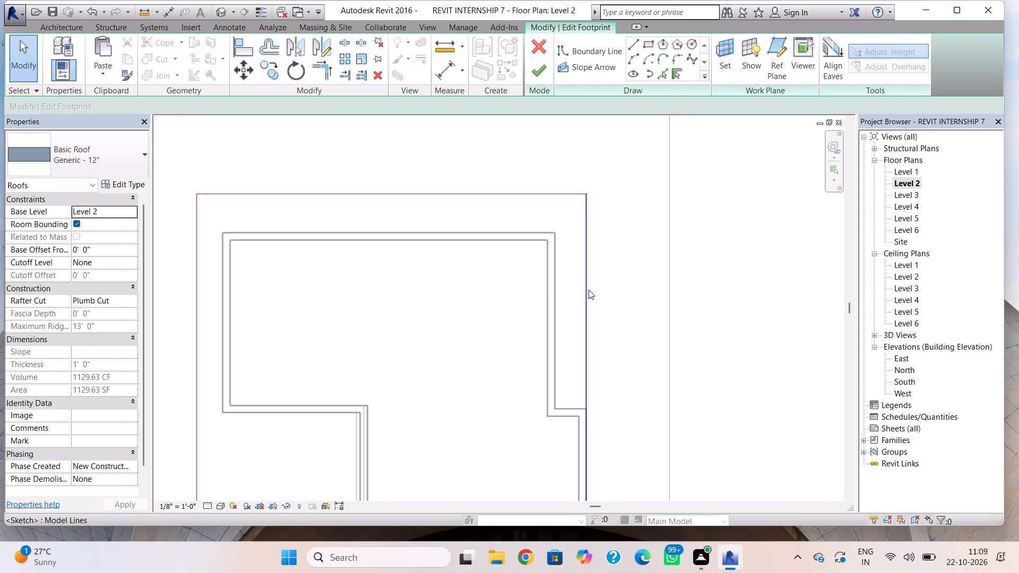
click(591, 225)
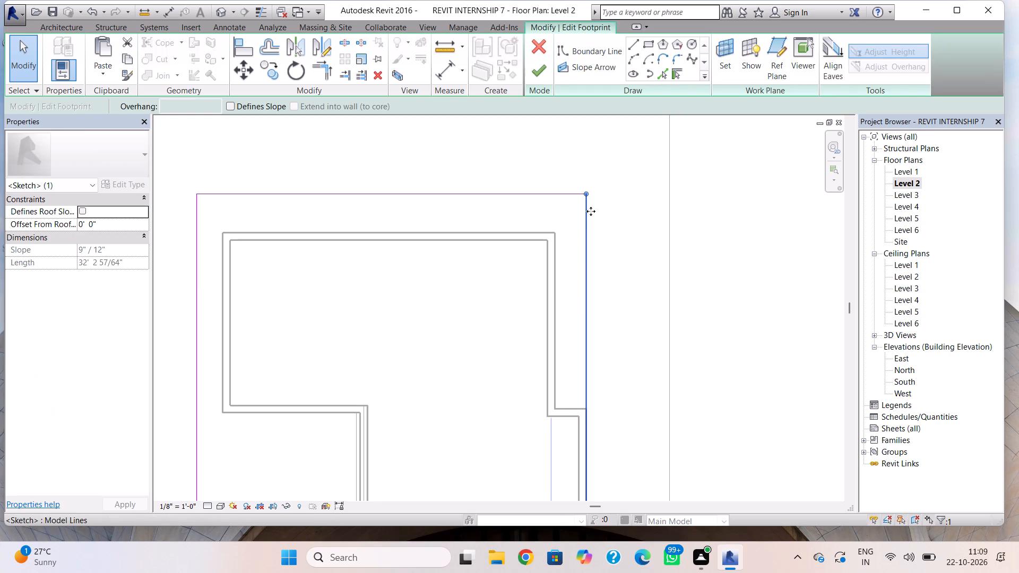
drag(585, 193, 586, 411)
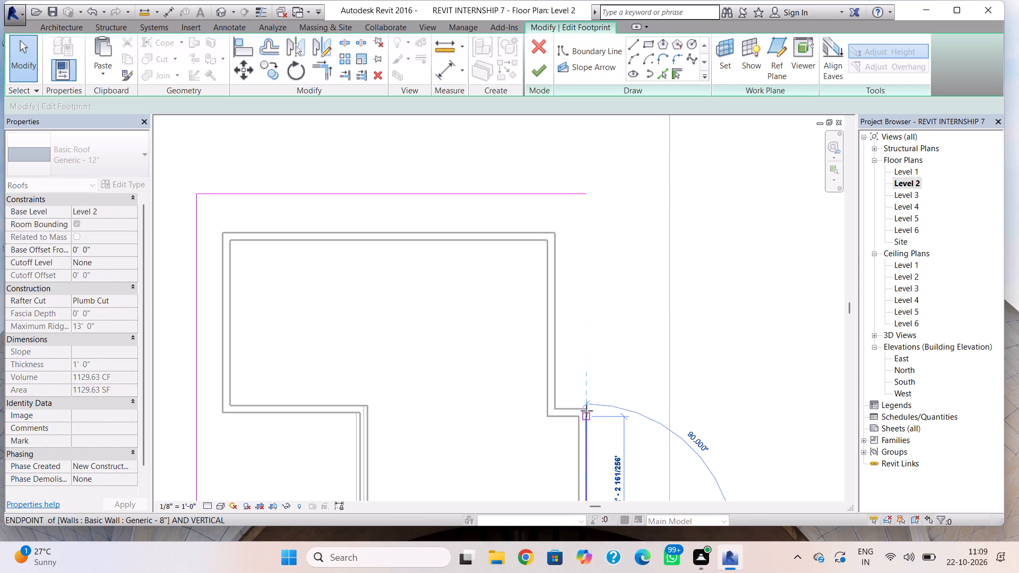
drag(586, 411, 586, 409)
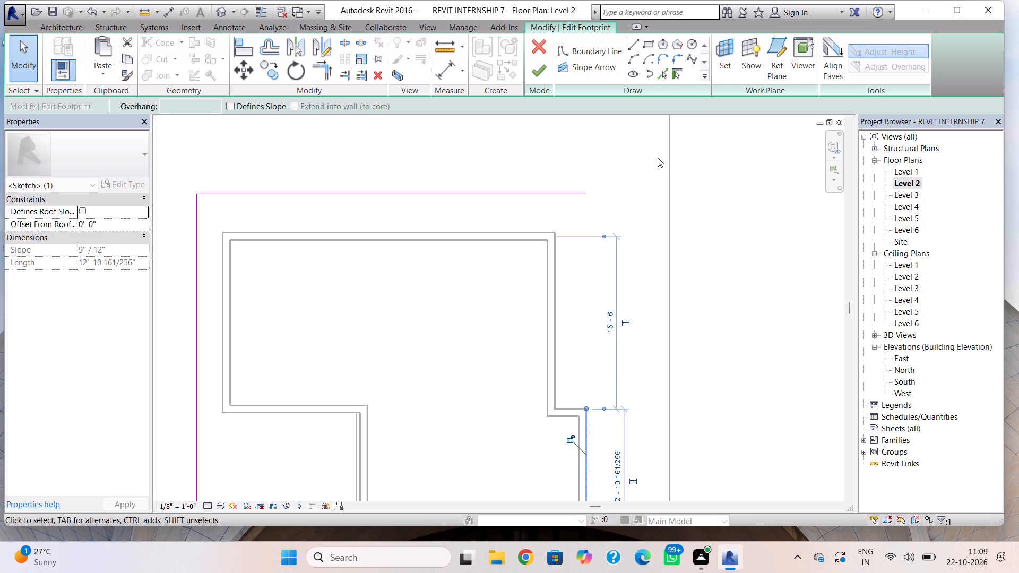
click(575, 196)
drag(589, 196, 557, 199)
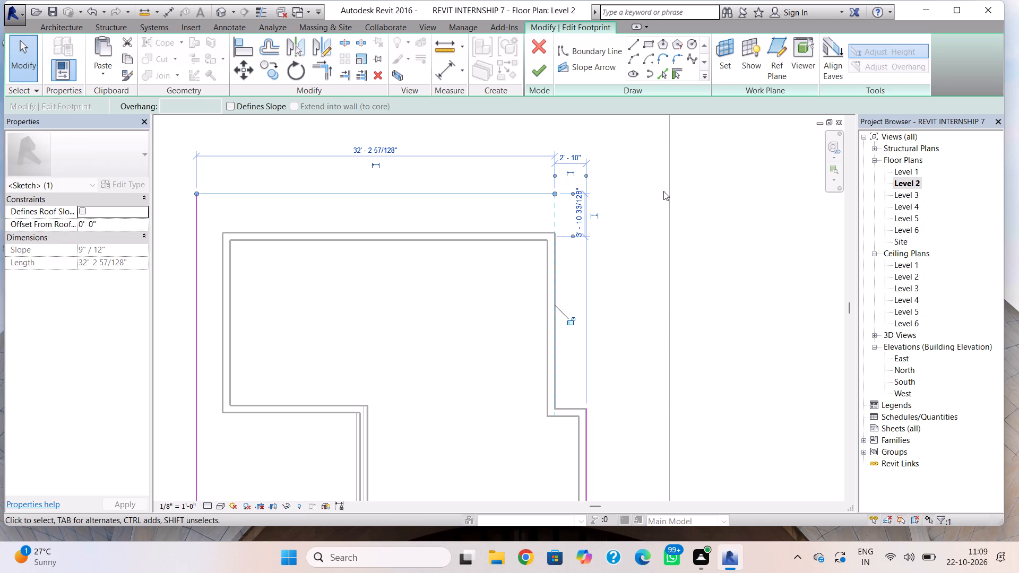
Close the roof boundary along the recess walls' outer faces, with a 2'-10" short leg, and finish the footprint, trying to attach the walls.
click(638, 40)
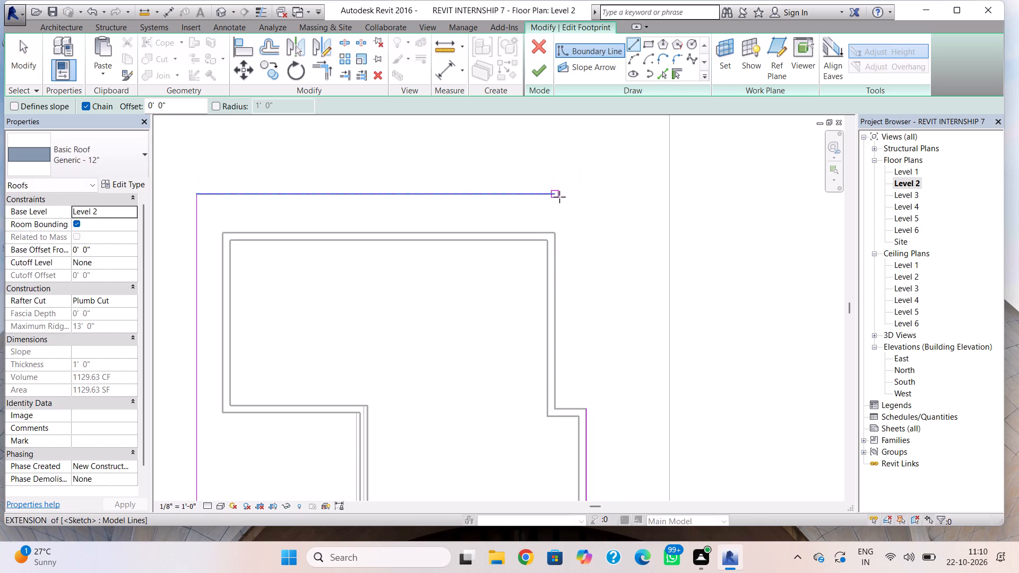
drag(559, 197, 560, 219)
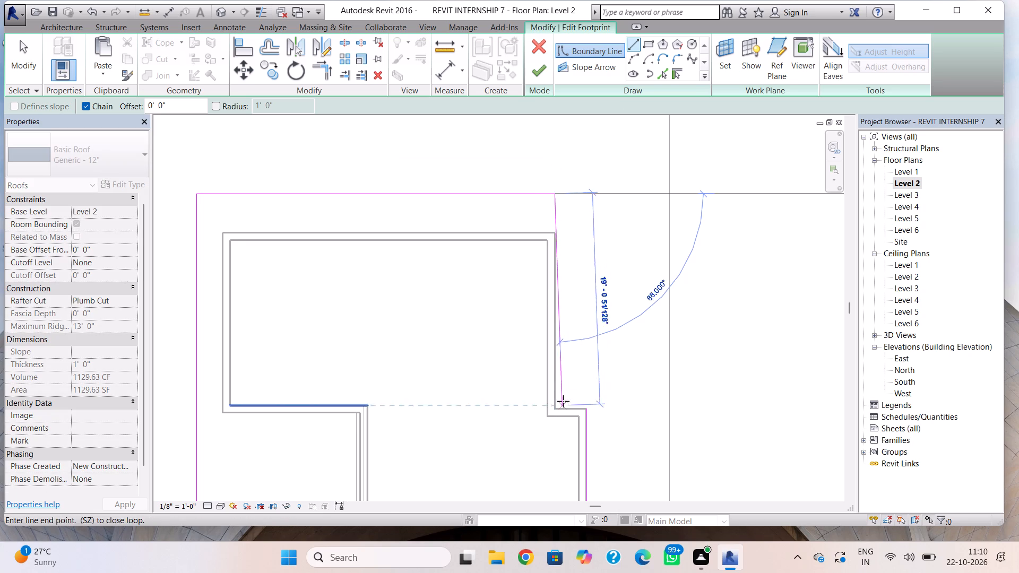
click(558, 409)
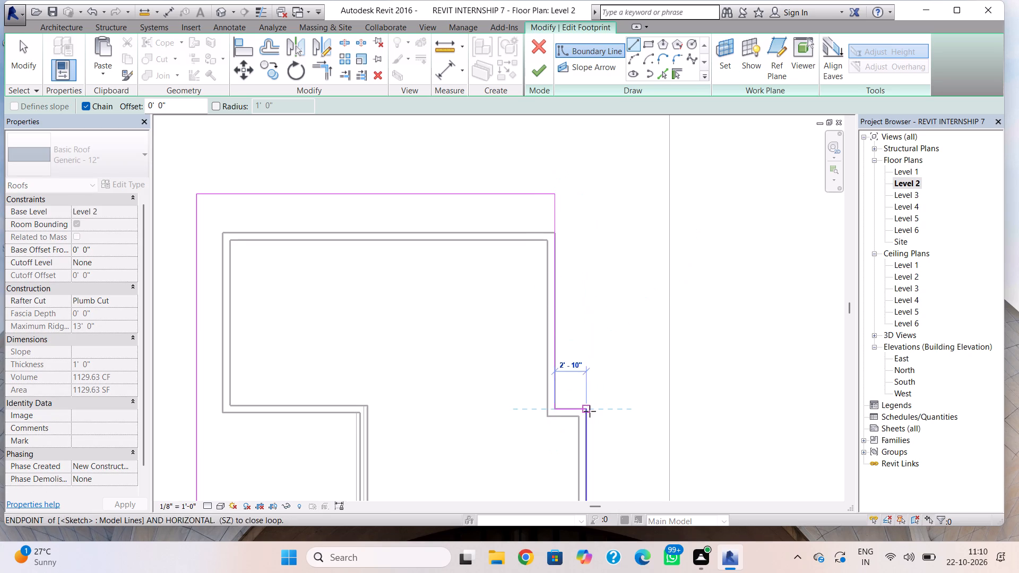
click(590, 411)
key(Escape)
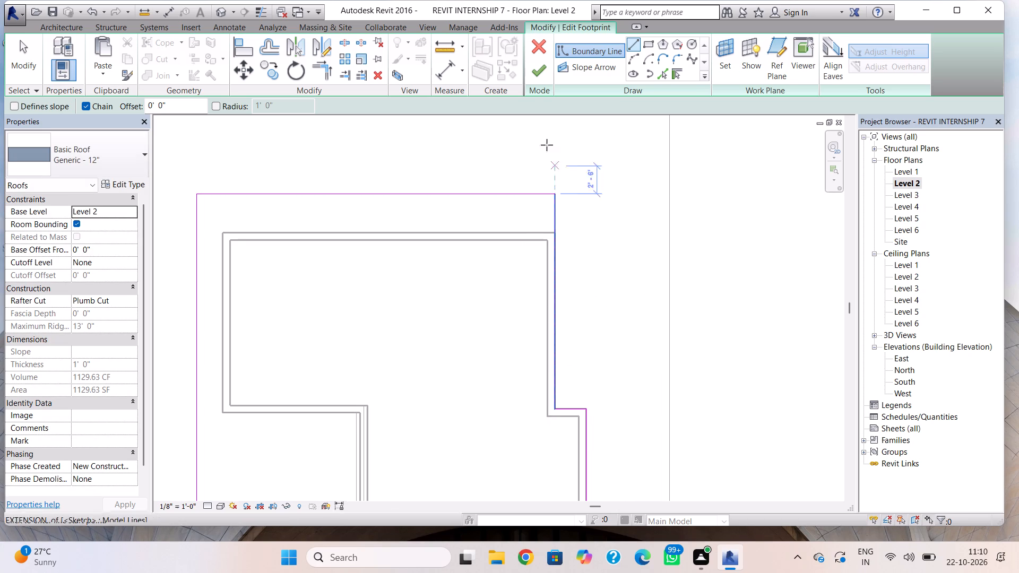
click(541, 79)
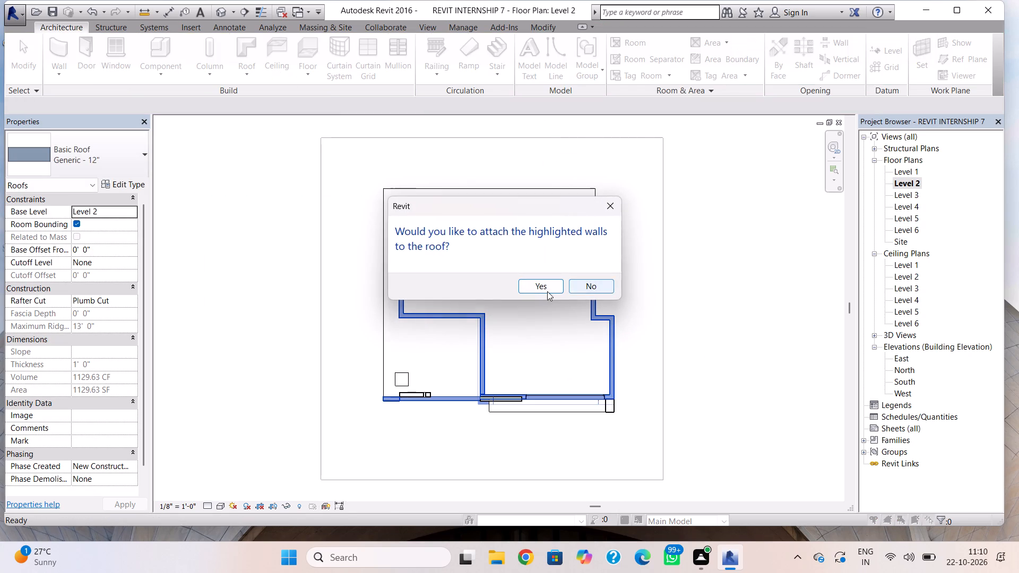
click(547, 291)
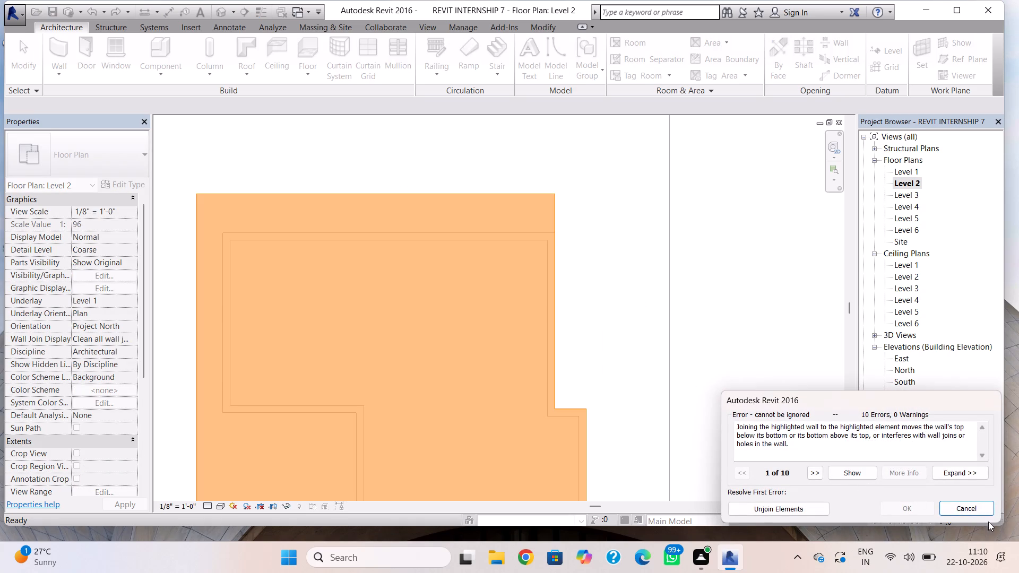
click(980, 514)
Reopen the Level 2 roof footprint and nudge the long recess boundary line inward to the inner face of the long recess wall.
shift+right_drag(670, 416, 568, 404)
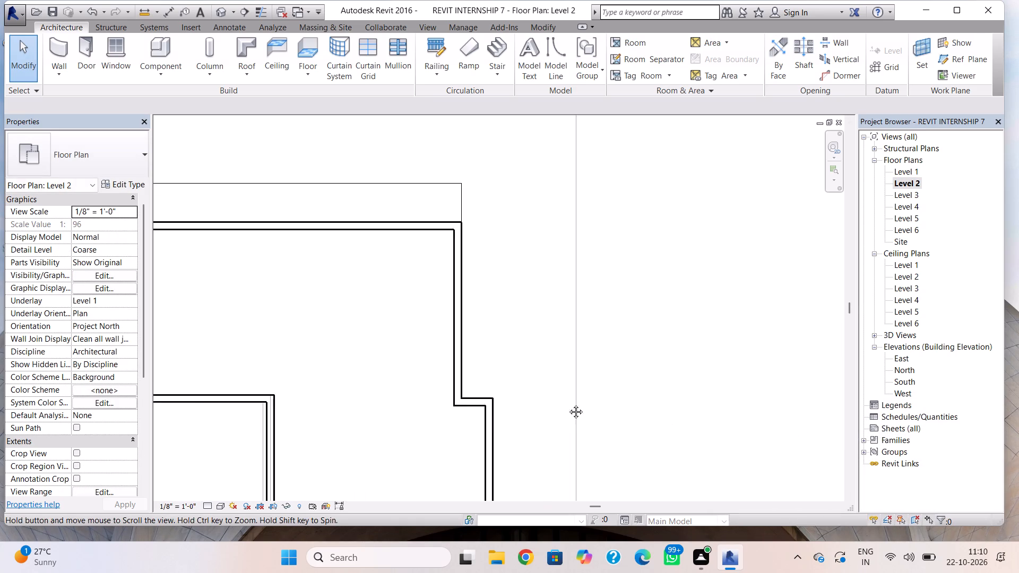
shift+right_drag(568, 404, 549, 390)
click(226, 11)
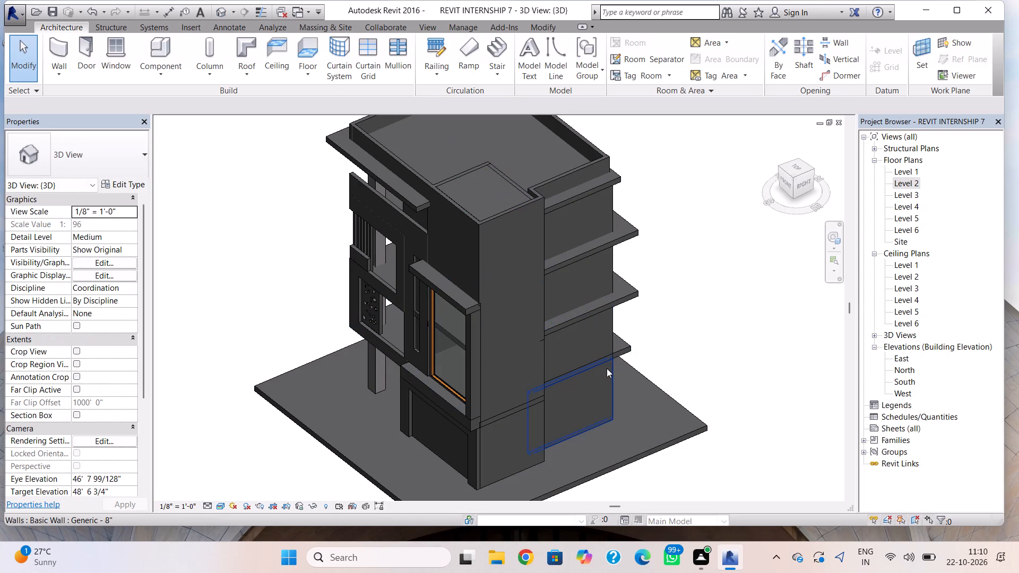
double_click(616, 354)
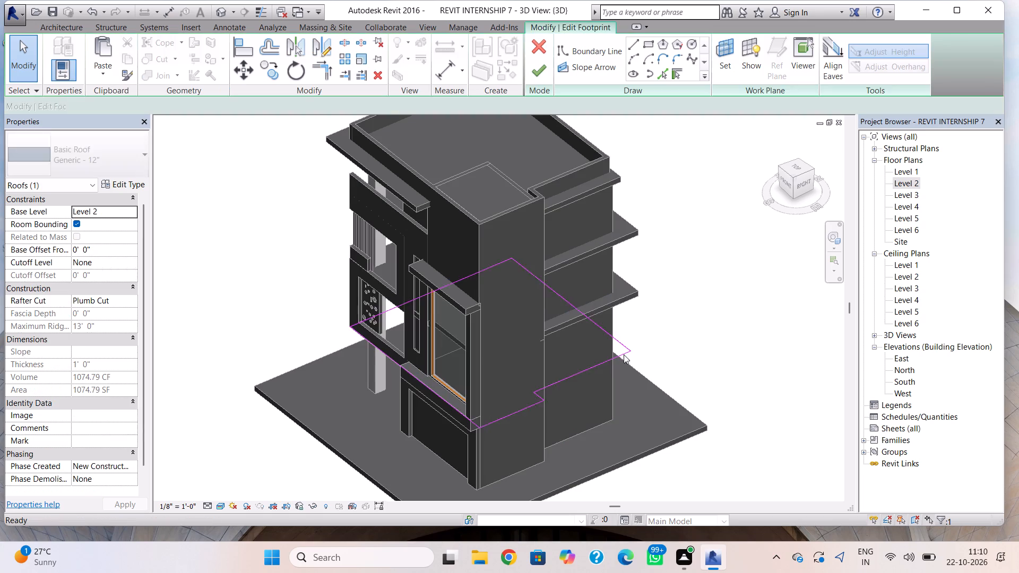
click(907, 183)
click(907, 183)
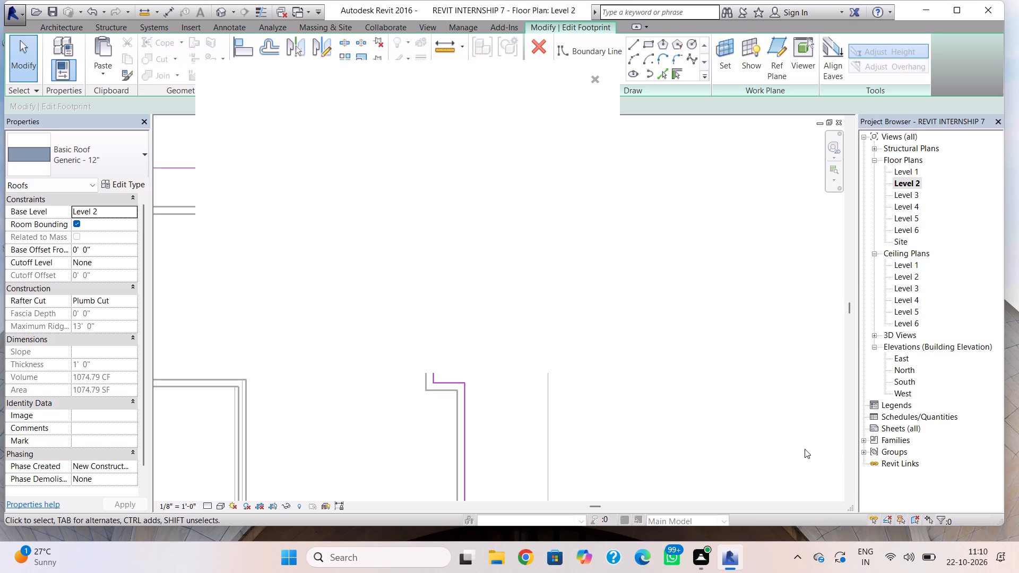
click(599, 83)
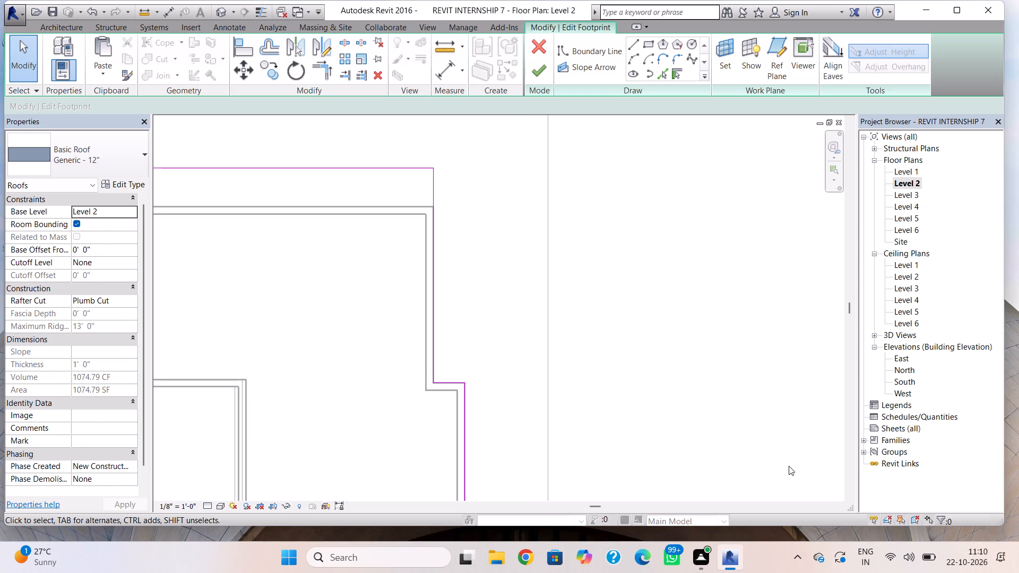
click(433, 378)
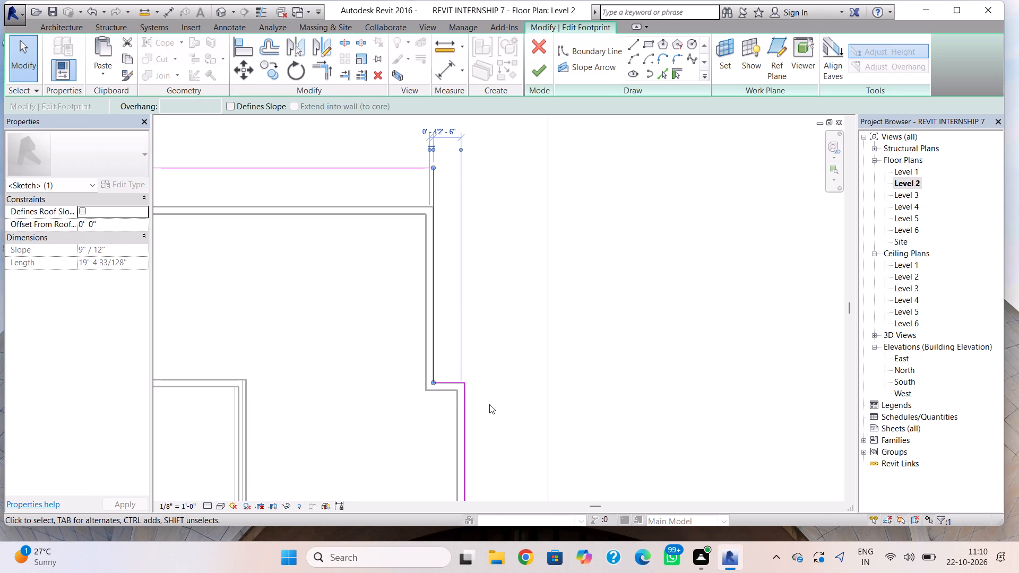
key(Left)
key(Left)
key(Left)
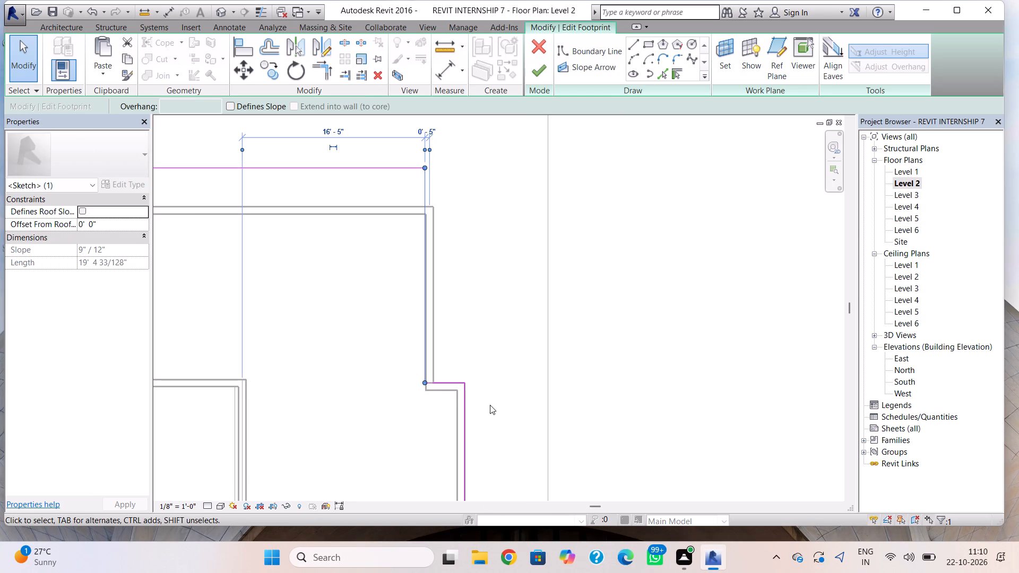
scroll(451, 353, up, 6)
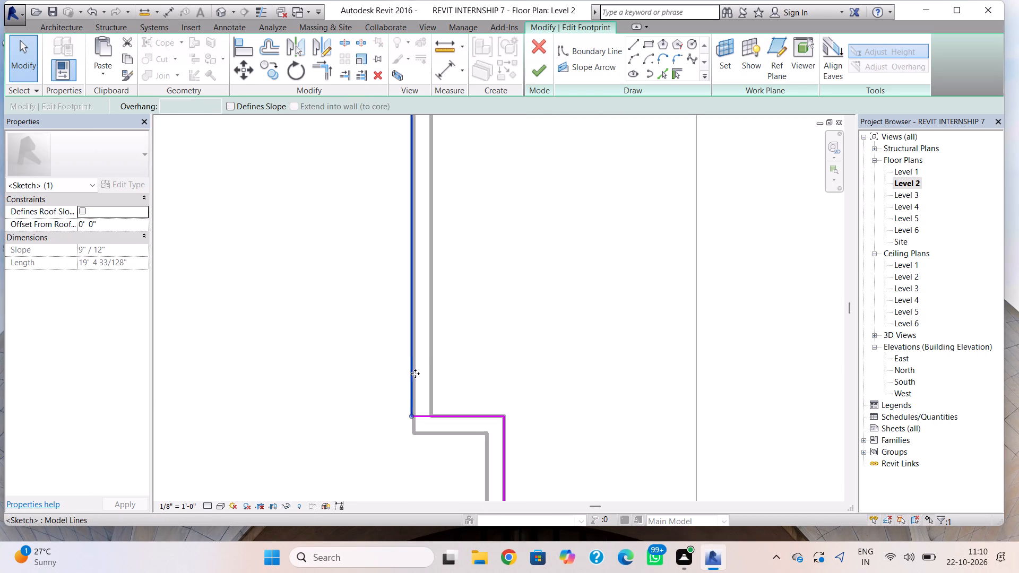
scroll(414, 375, up, 2)
key(Right)
Nudge the short recess boundary line to the short recess wall's inner face and finish the footprint, trying to attach the walls.
click(452, 428)
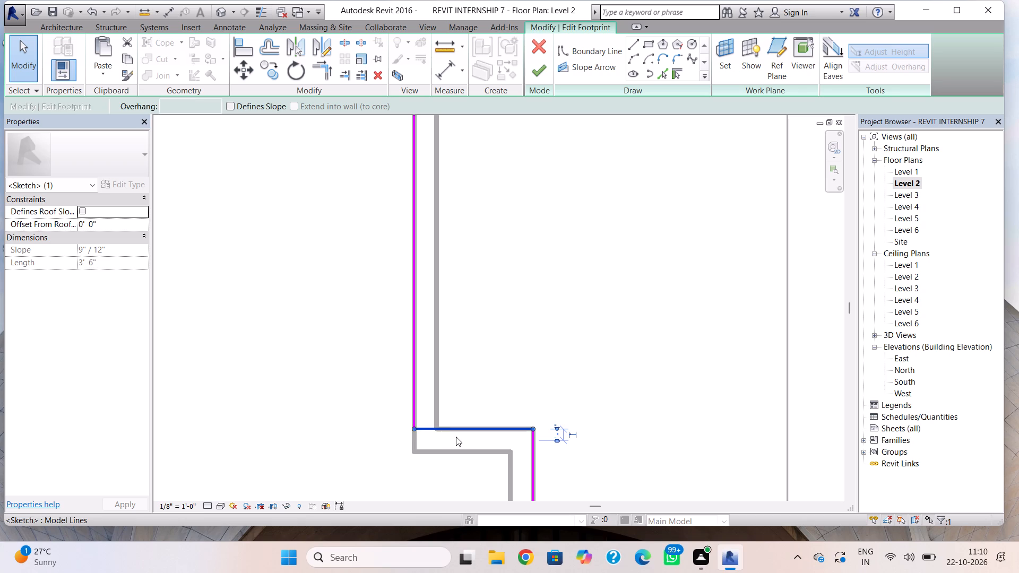
key(Down)
key(Down)
key(Down)
key(Down)
key(Down)
key(Down)
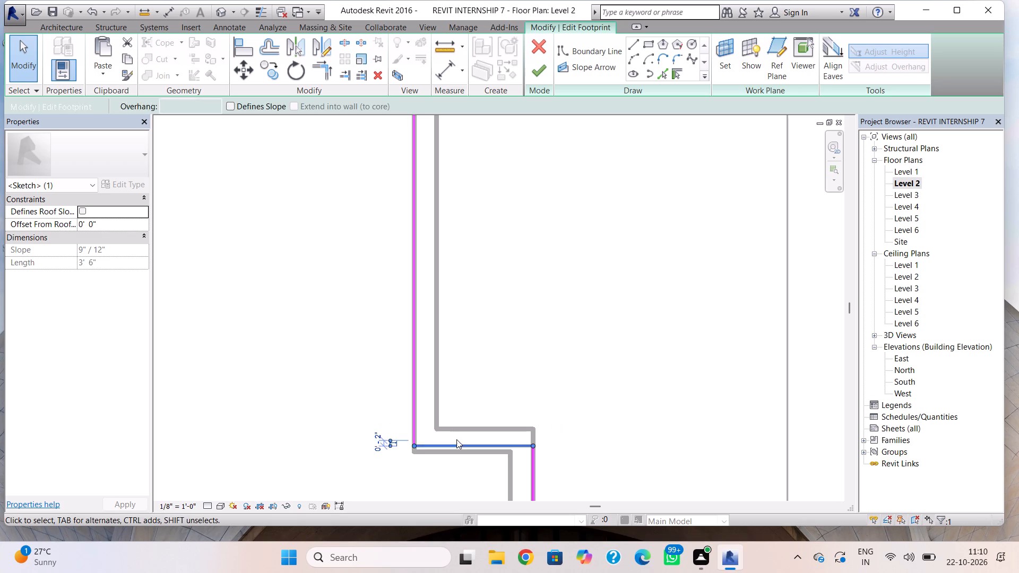
key(Down)
key(Down)
key(Down)
scroll(498, 386, down, 3)
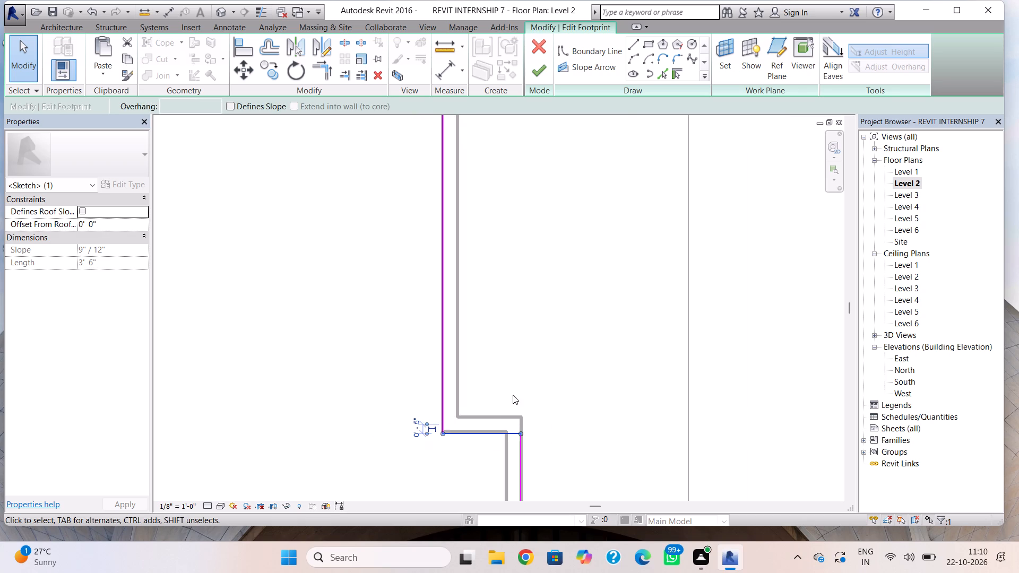
scroll(513, 395, down, 4)
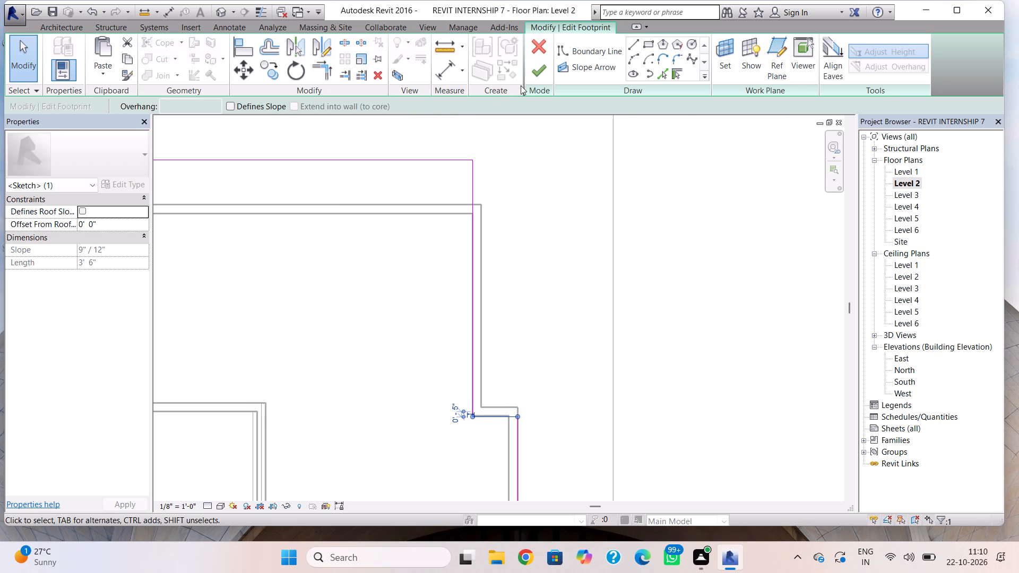
click(540, 76)
click(552, 283)
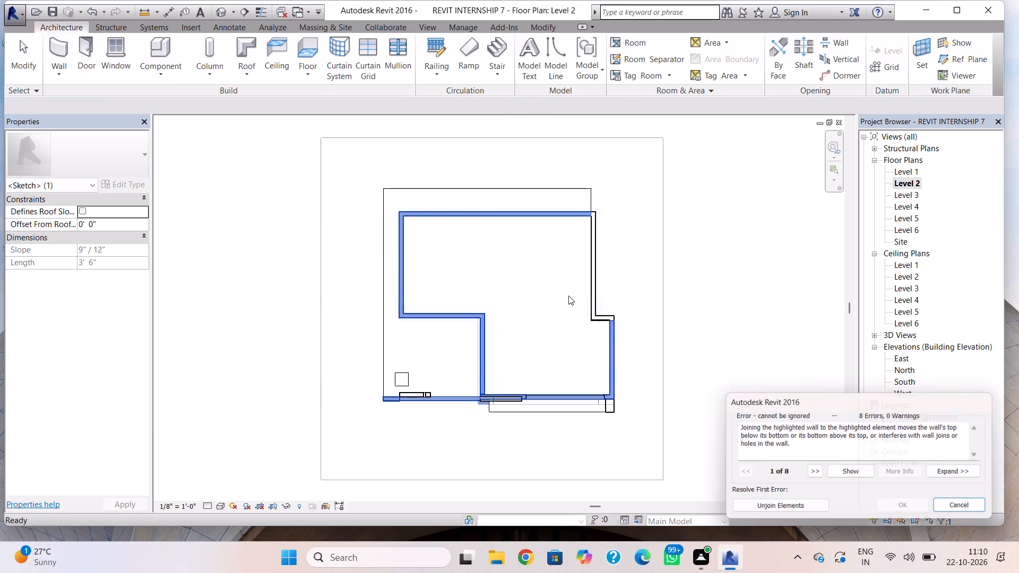
click(949, 509)
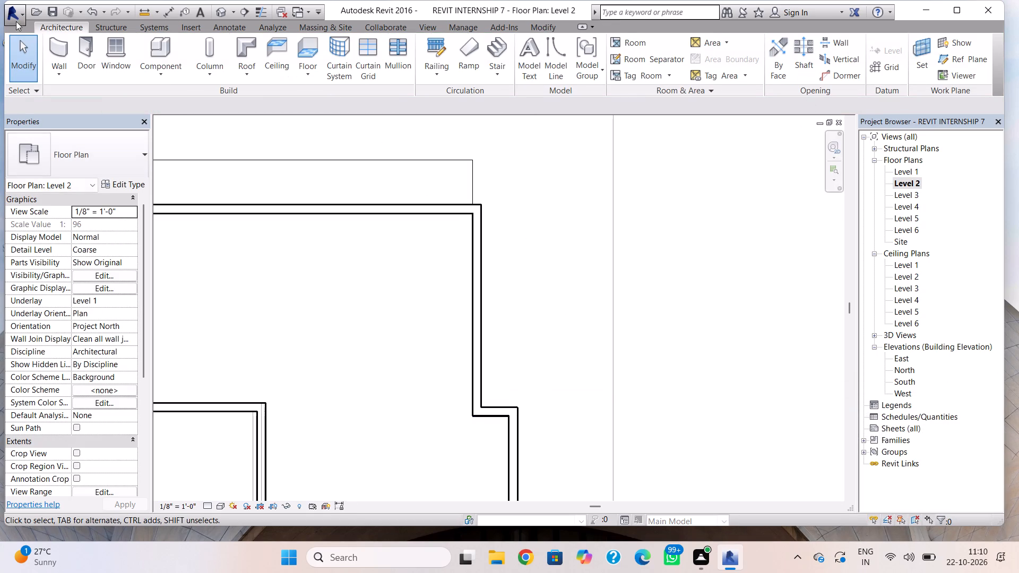
Reopen the Level 2 roof footprint, nudge the right boundary line in front of the recess to the wall's inner face, and finish the footprint.
click(217, 14)
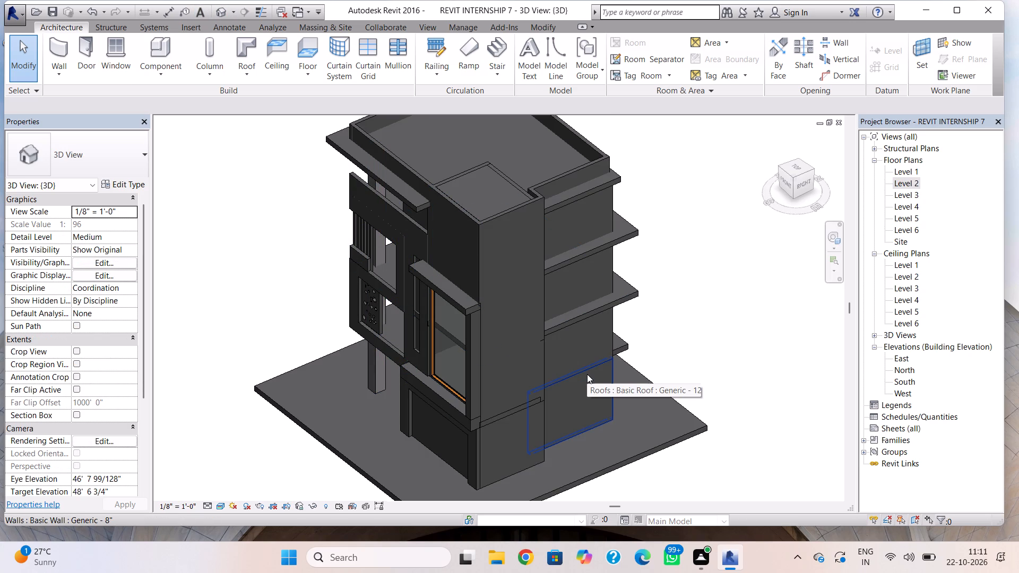
click(547, 429)
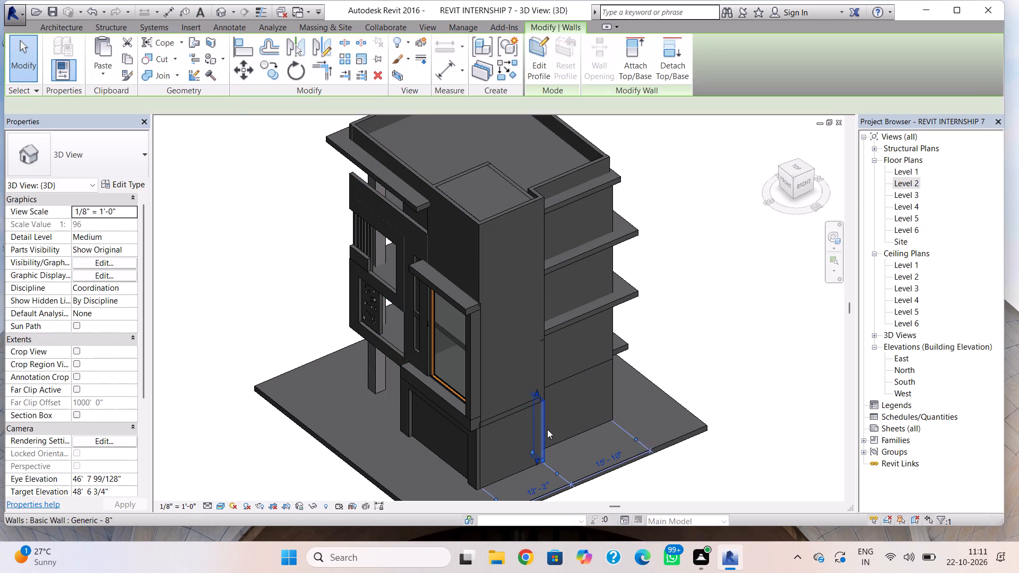
key(Escape)
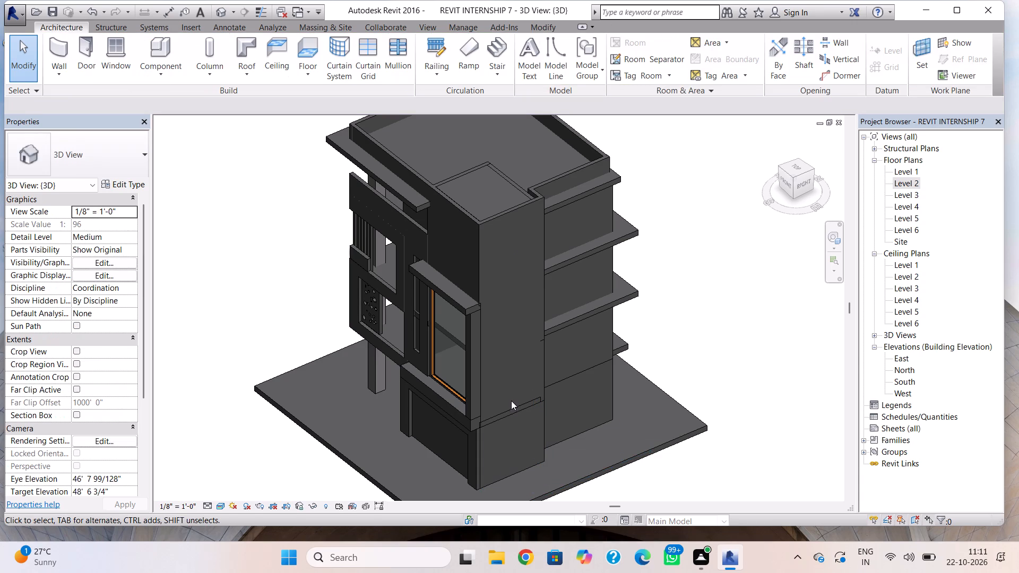
click(511, 401)
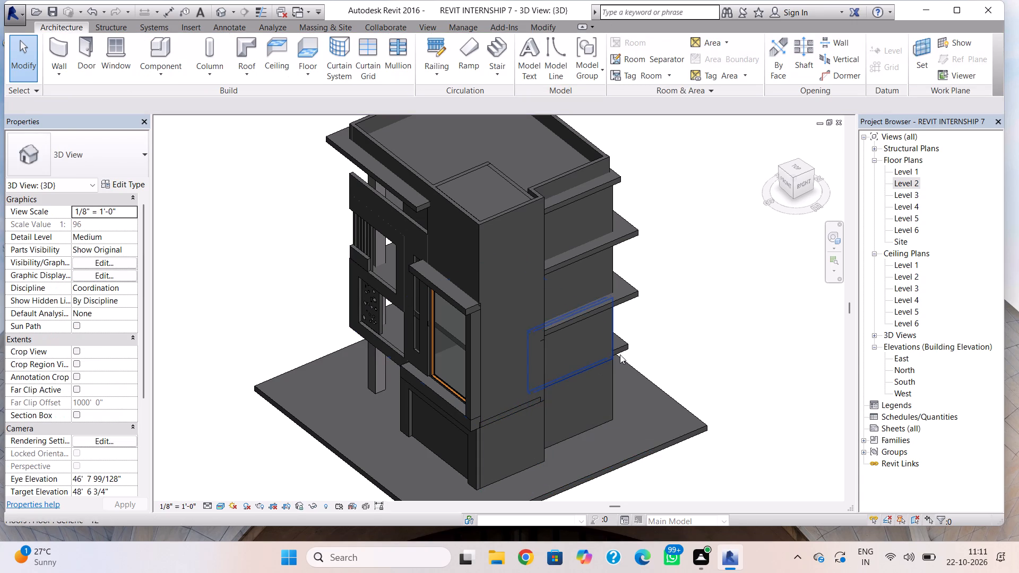
double_click(626, 349)
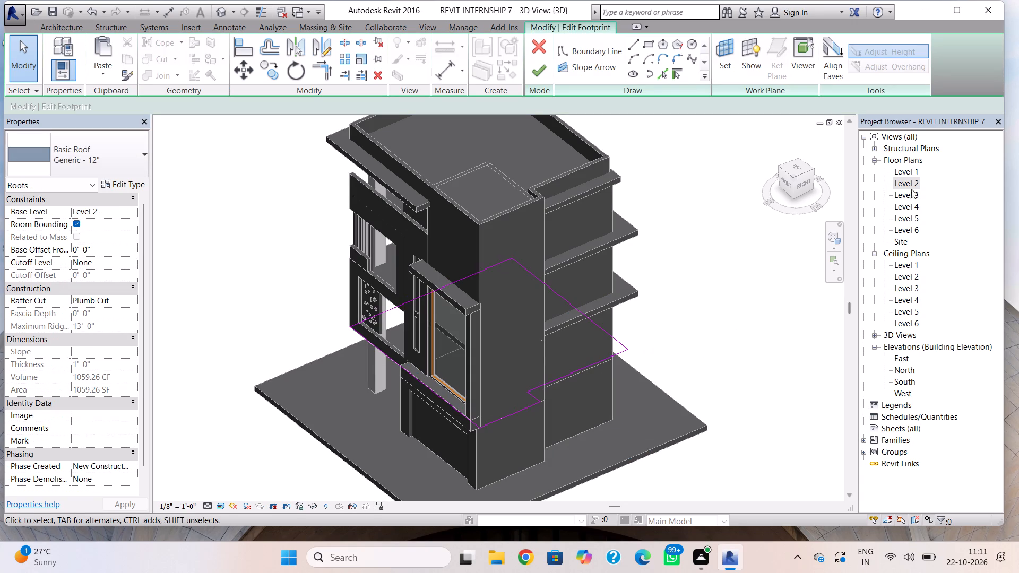
double_click(918, 179)
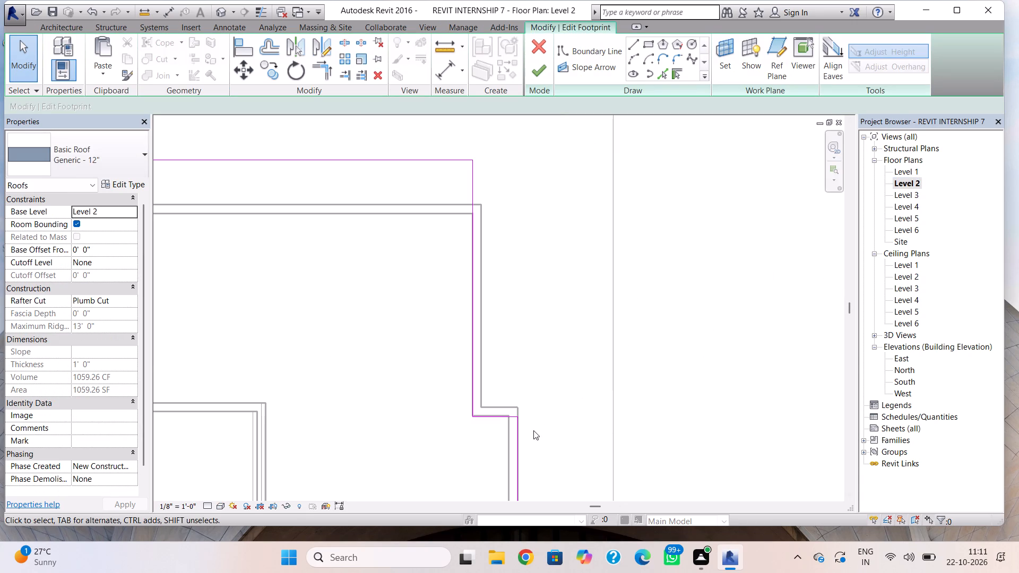
middle_drag(529, 432, 508, 343)
click(498, 369)
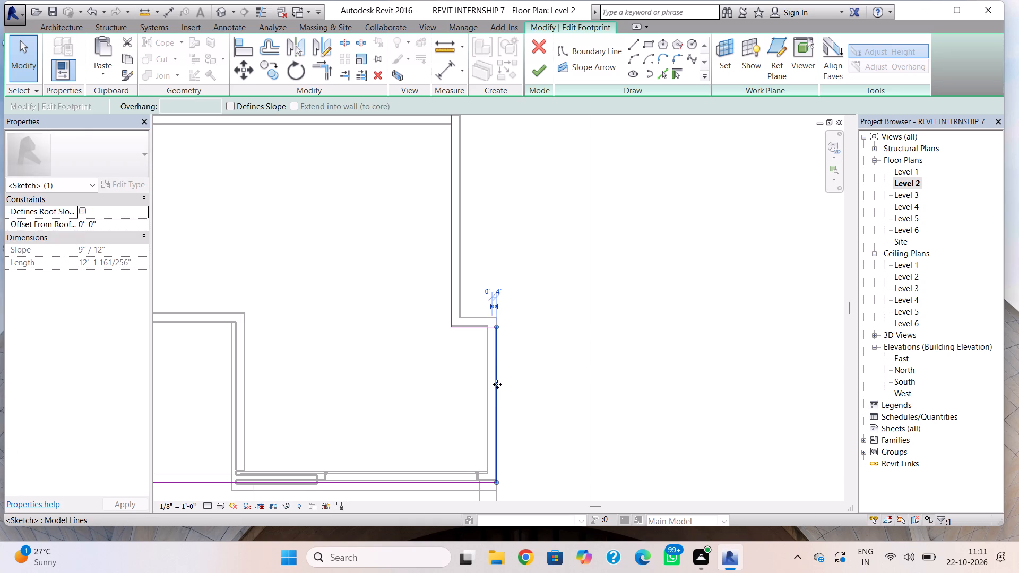
key(Left)
key(Left)
key(Left)
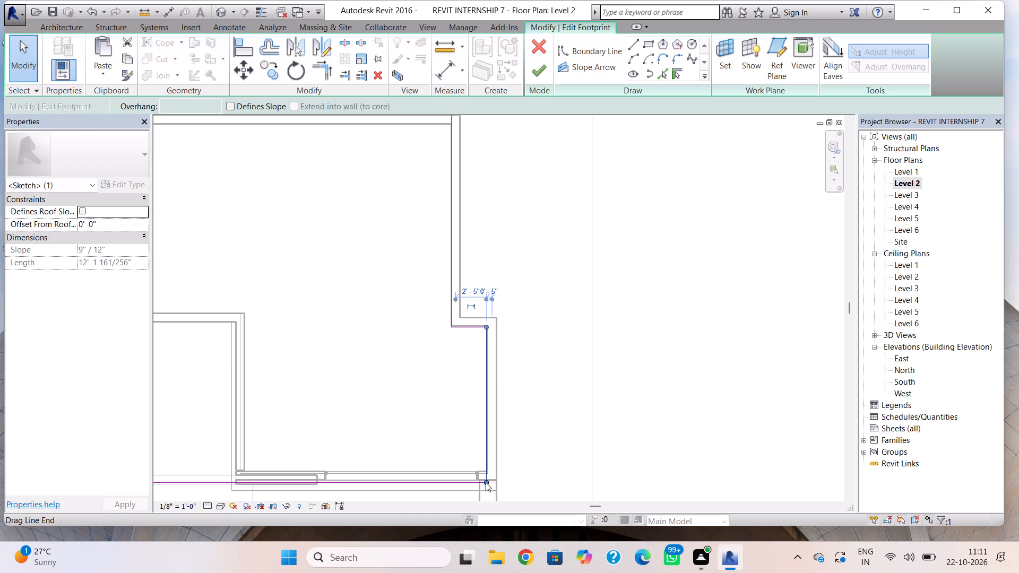
click(550, 73)
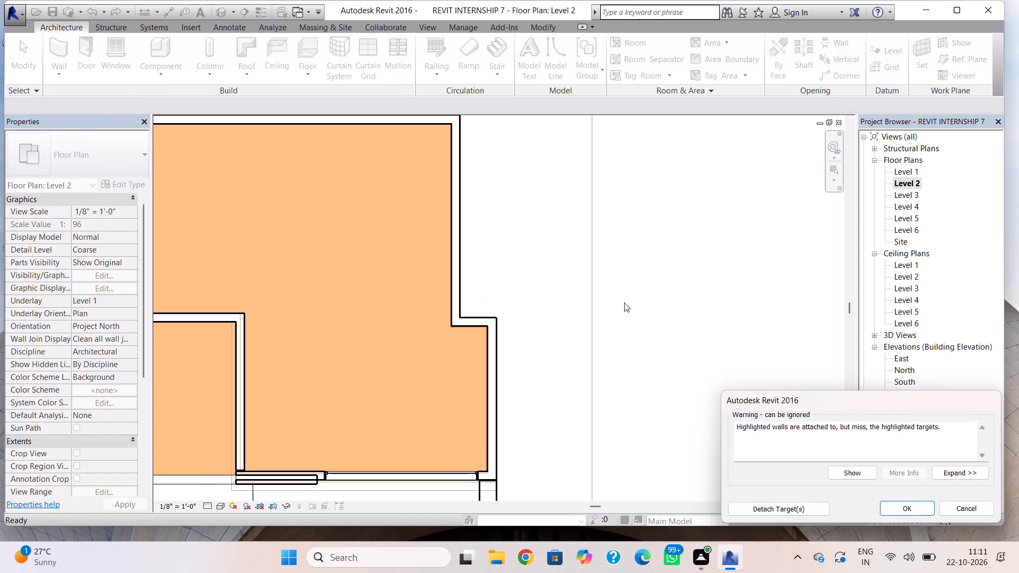
click(919, 510)
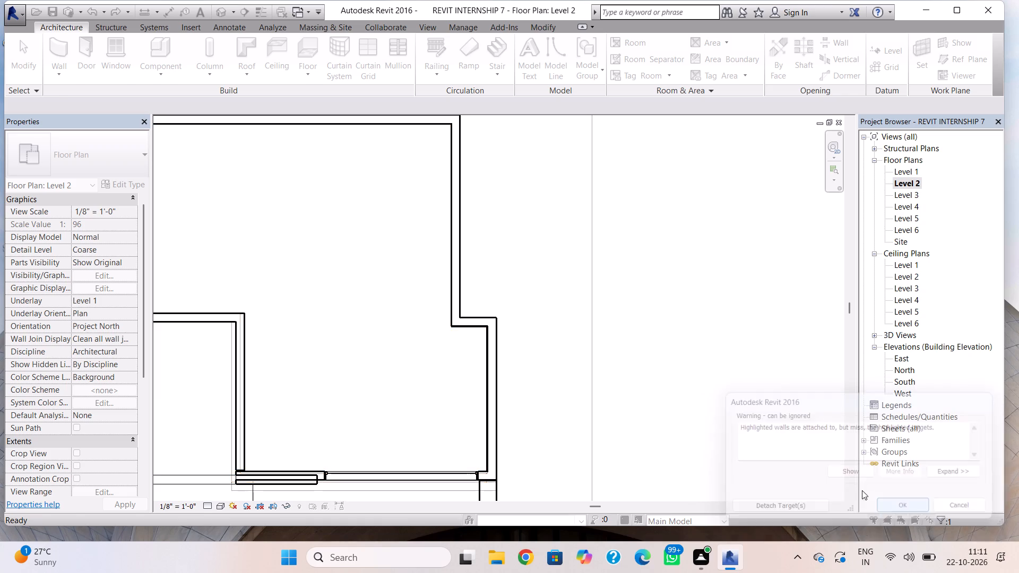
In the 3D view, delete the Level 1 wall on the right side, in front of the recess.
click(221, 11)
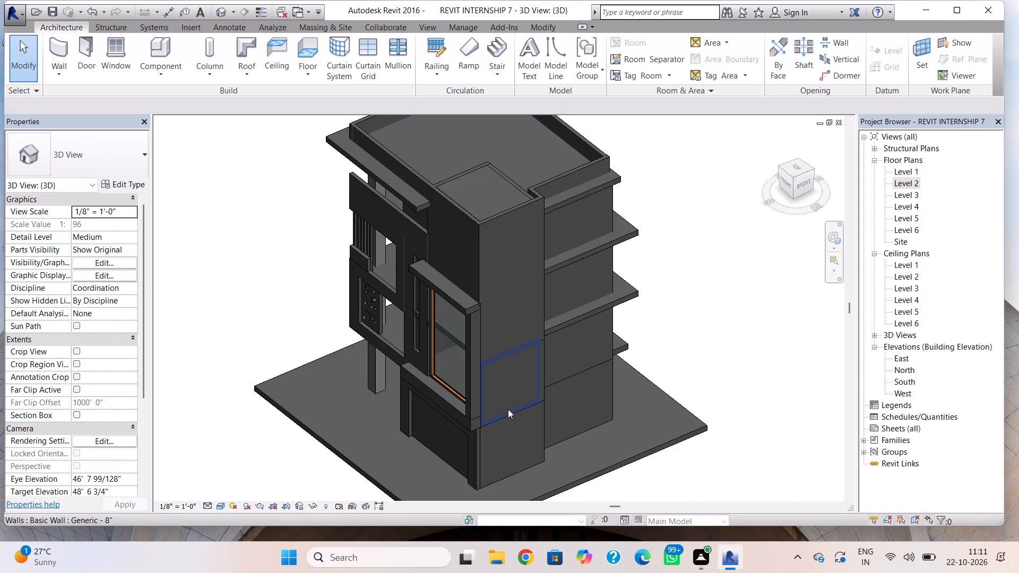
click(508, 411)
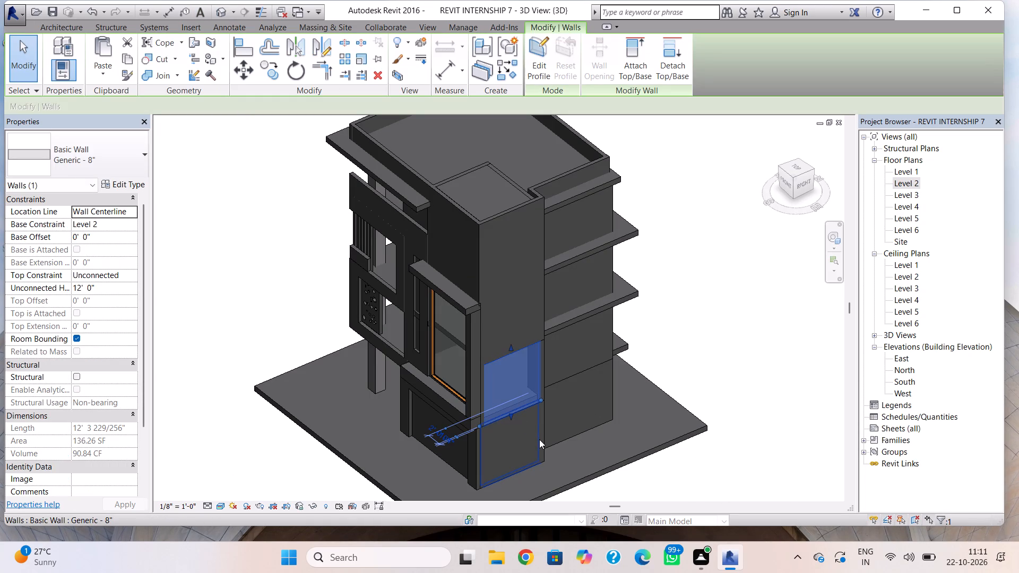
click(545, 442)
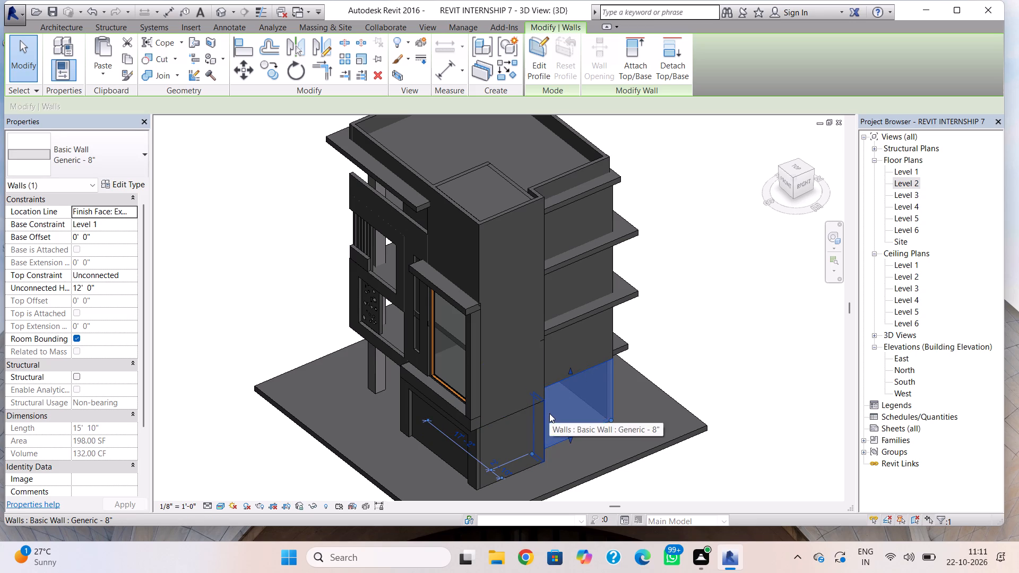
key(Escape)
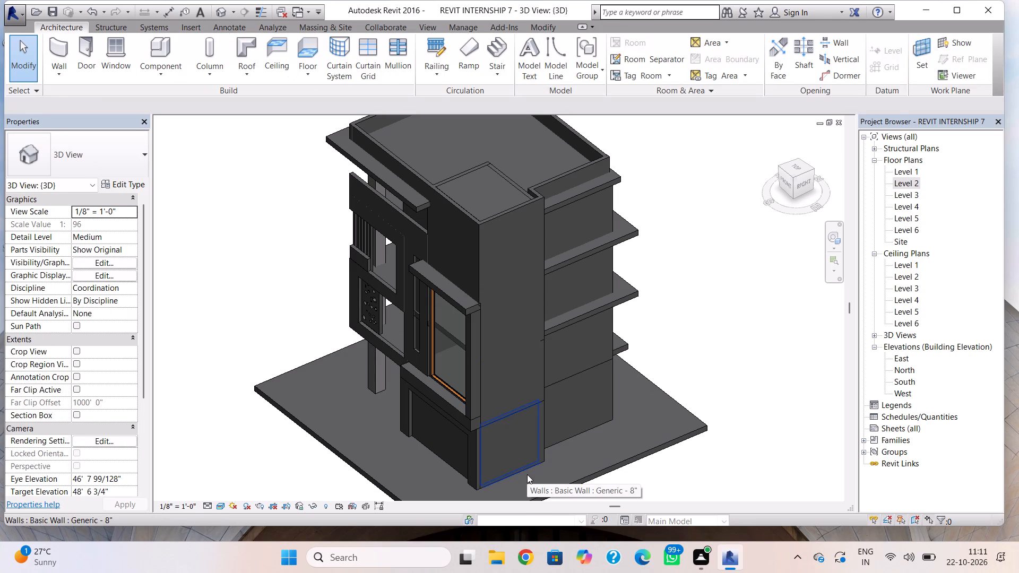
click(524, 472)
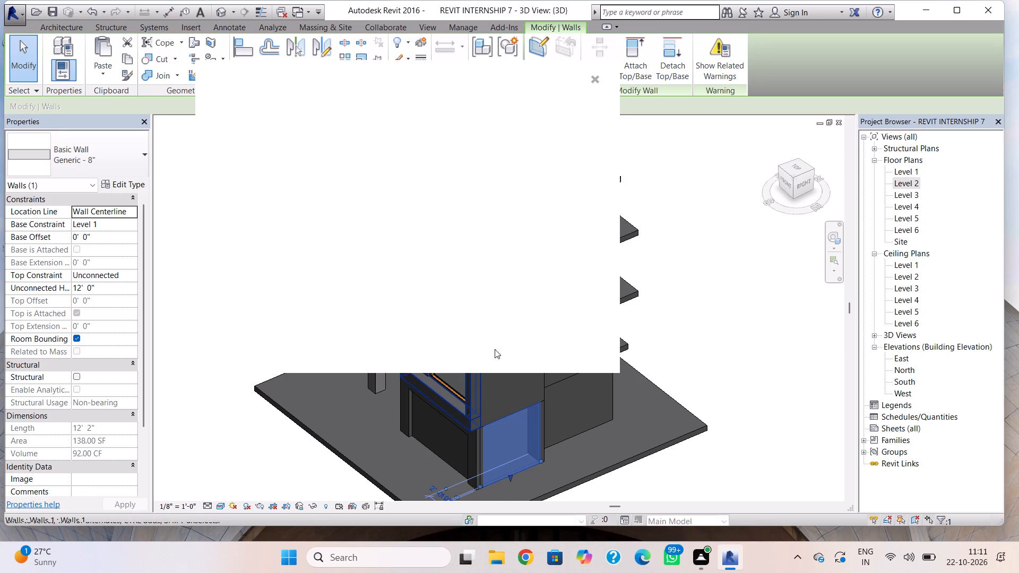
click(597, 81)
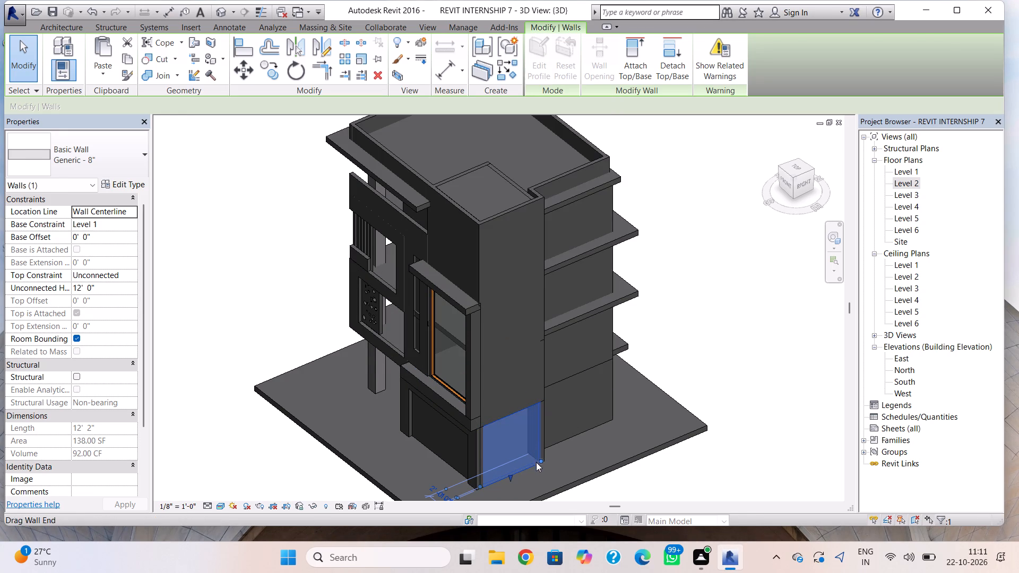
key(Delete)
Extend the Level 2 wall in front of the recess down to the ground floor slab, with a base offset of -12' 0".
click(503, 418)
drag(510, 417, 527, 468)
key(Escape)
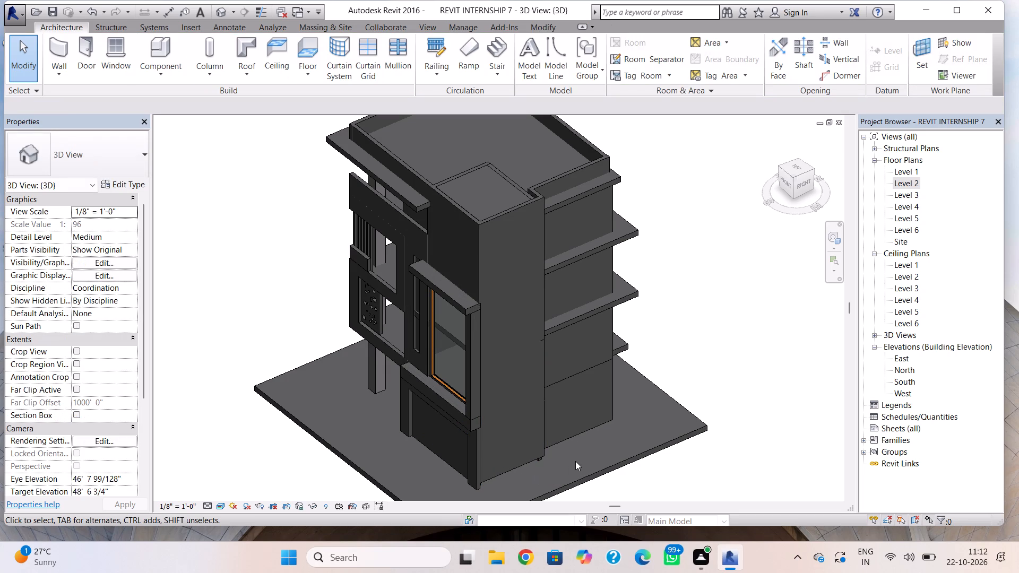
ctrl+right_click(575, 461)
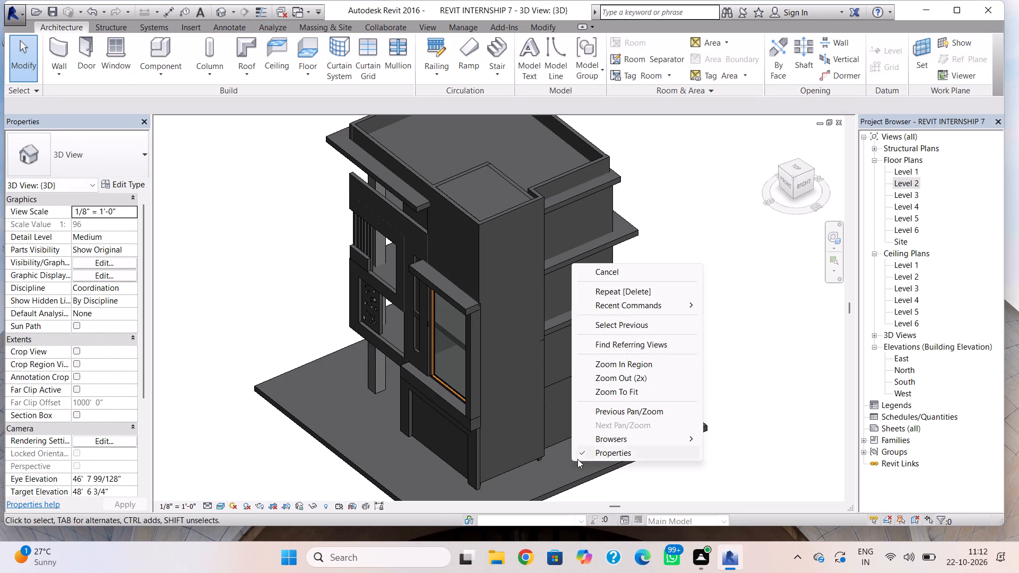
key(Escape)
shift+right_drag(570, 466, 491, 394)
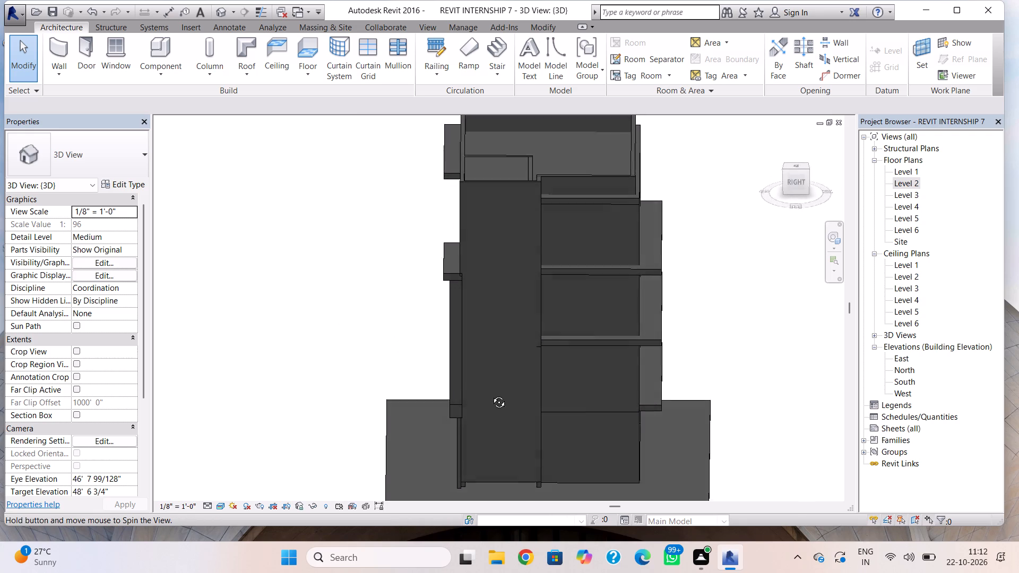
shift+right_drag(491, 394, 493, 399)
shift+right_drag(512, 490, 506, 466)
middle_drag(520, 464, 530, 391)
click(519, 415)
click(512, 415)
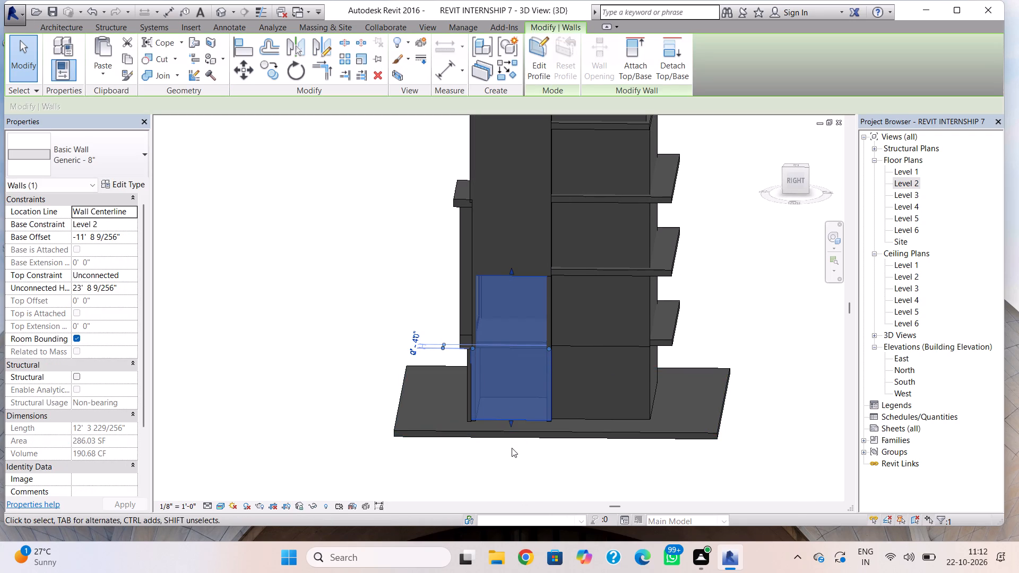
click(512, 422)
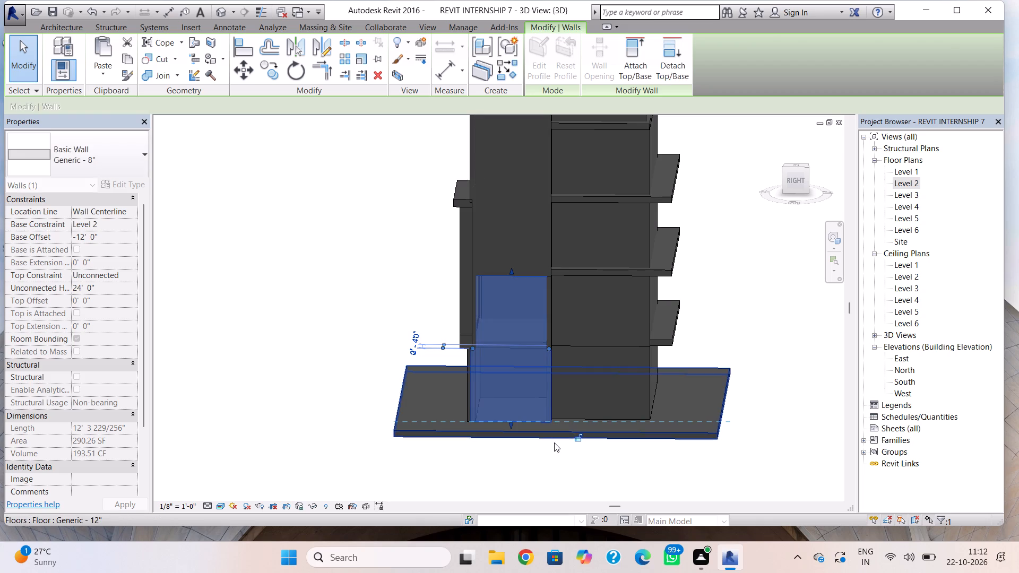
key(Escape)
Delete the long Level 1 recess wall on the building's right side.
click(627, 414)
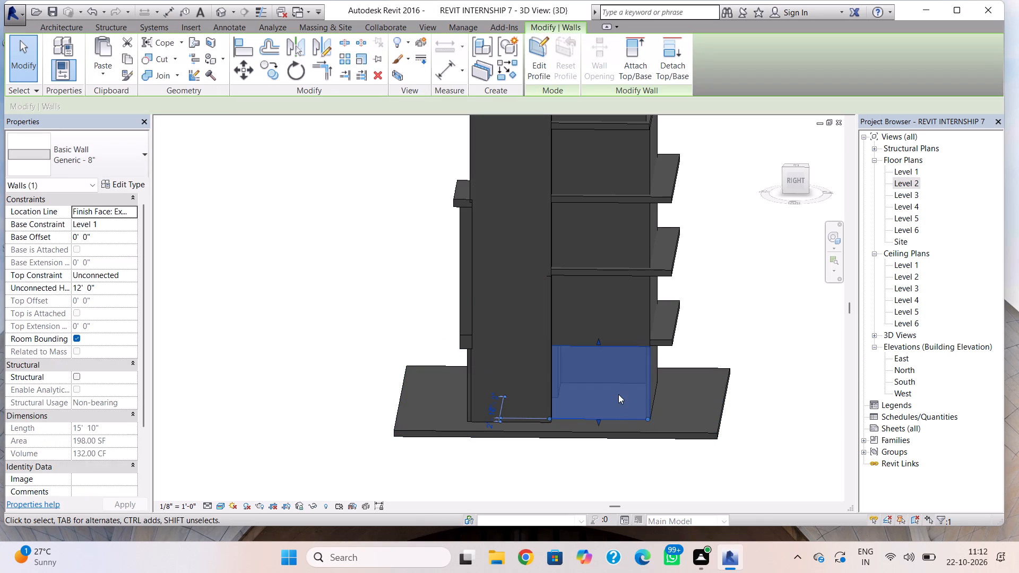
click(651, 330)
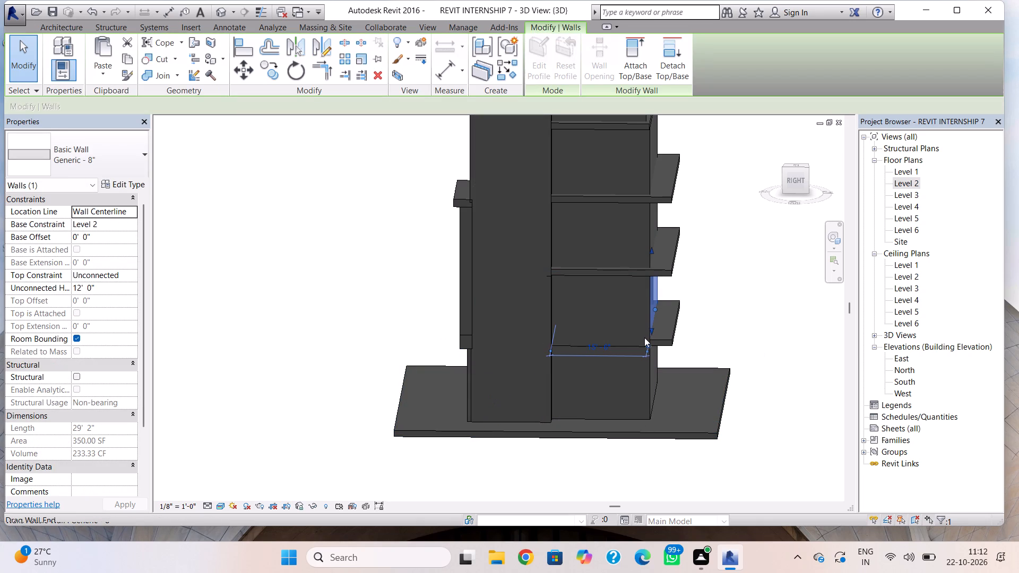
click(644, 336)
click(649, 389)
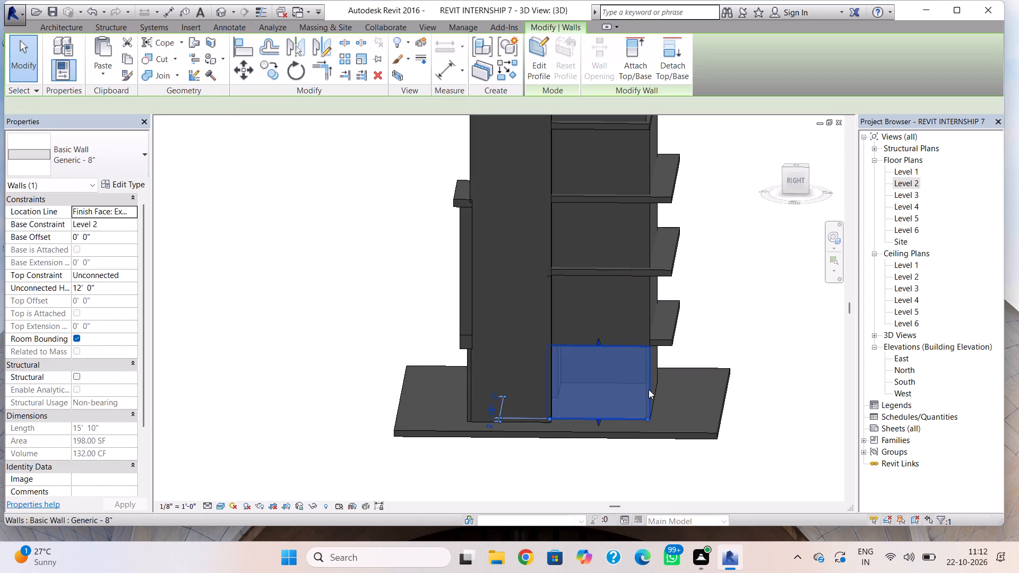
key(Delete)
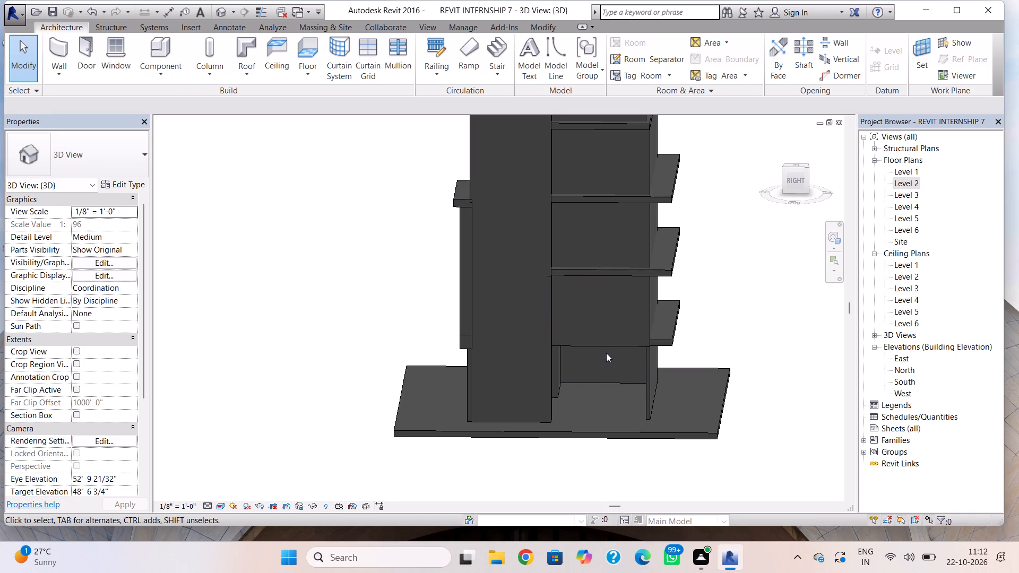
Extend the long Level 2 recess wall down to the ground floor slab, with a base offset of -12' 0".
click(609, 347)
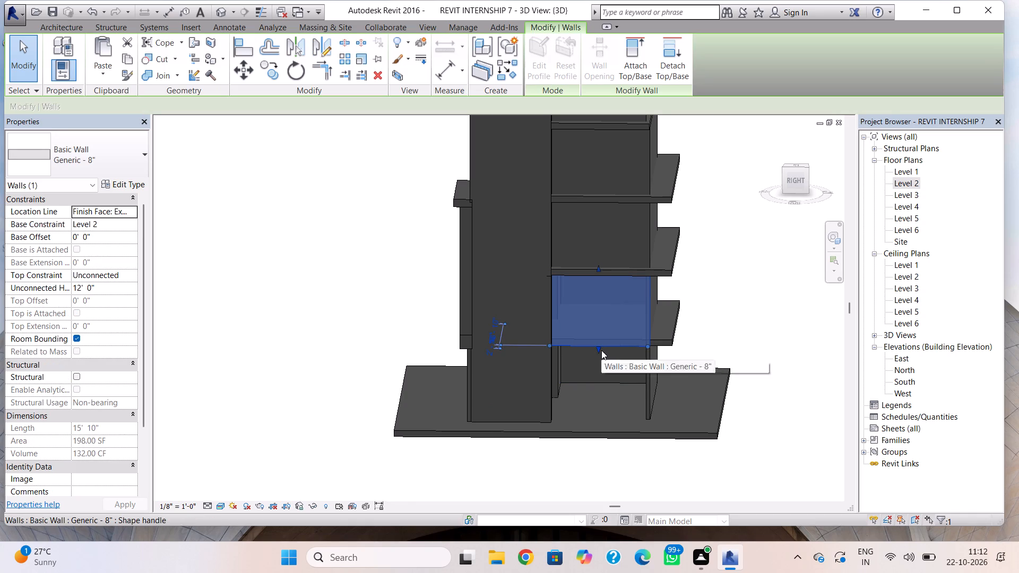
shift+right_click(611, 372)
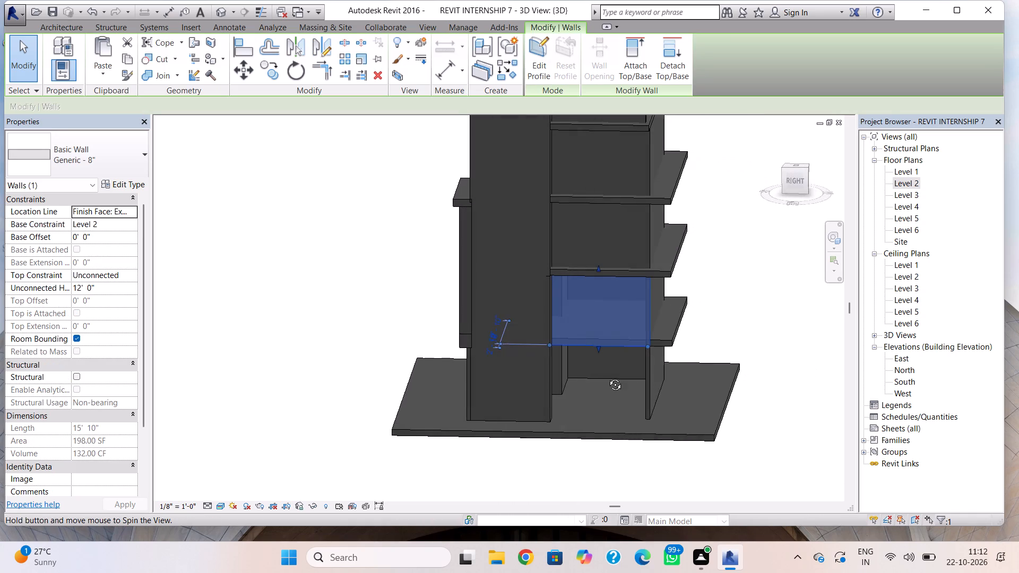
drag(599, 350, 601, 425)
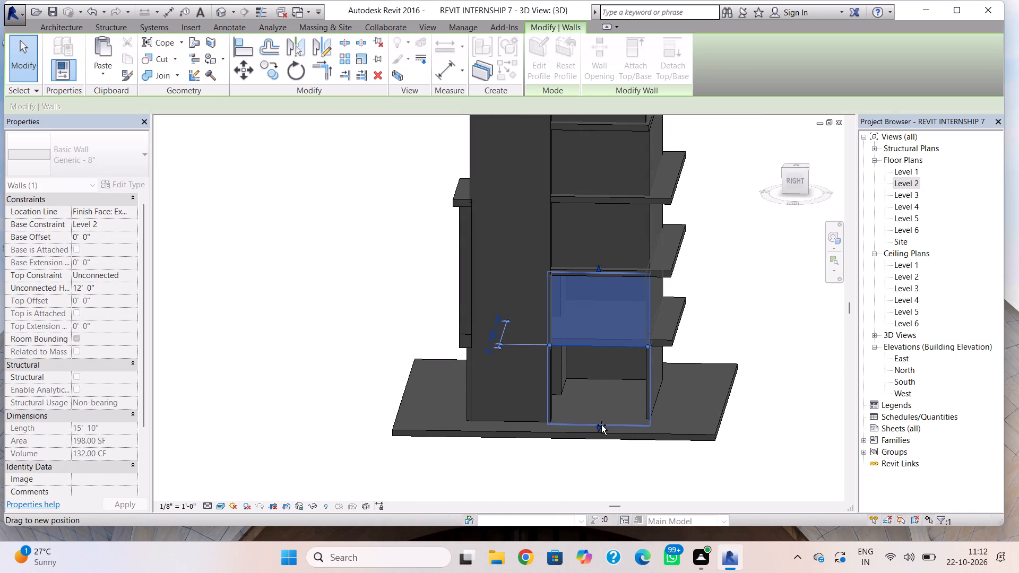
drag(601, 425, 601, 419)
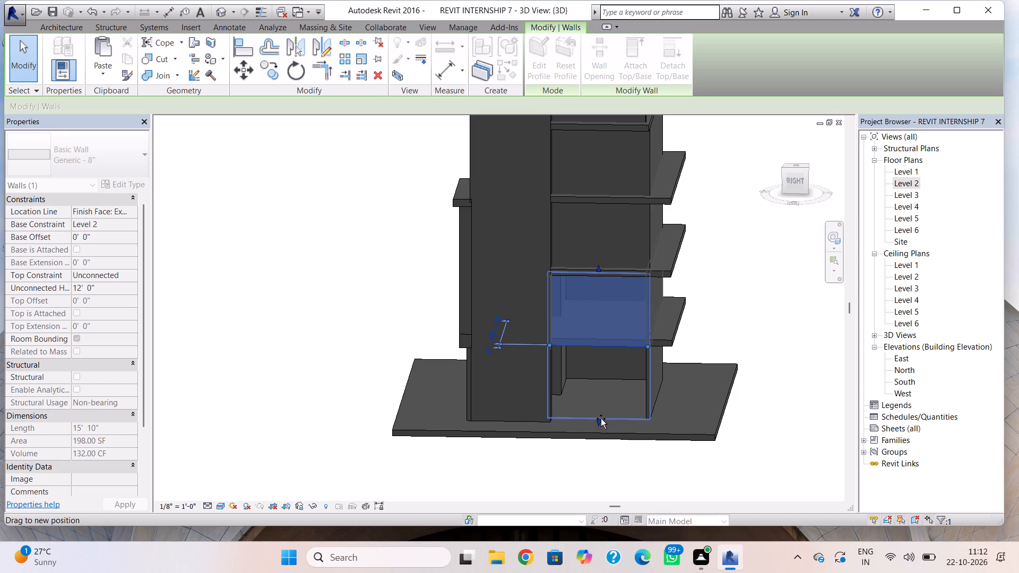
drag(601, 419, 605, 423)
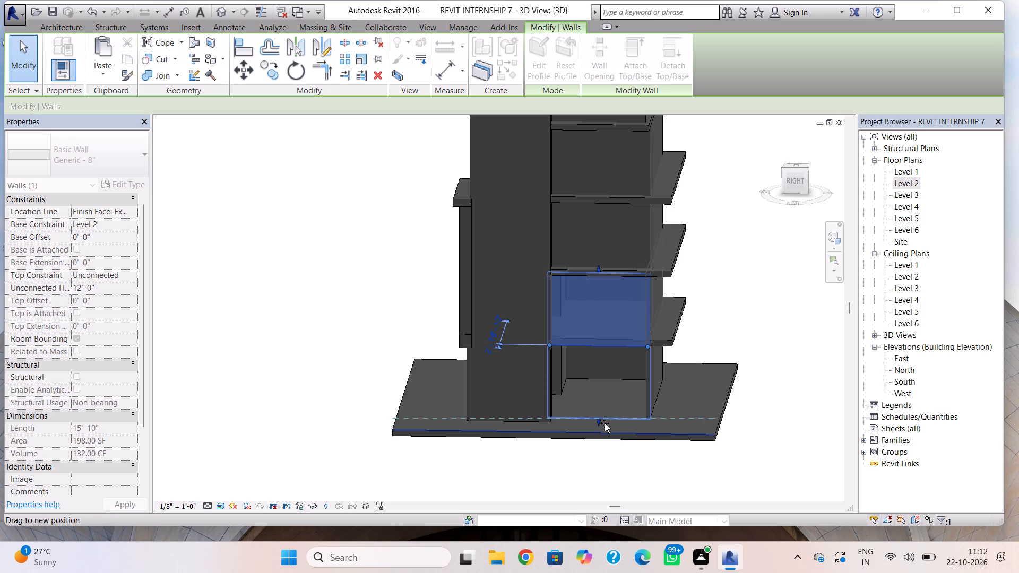
drag(605, 423, 605, 424)
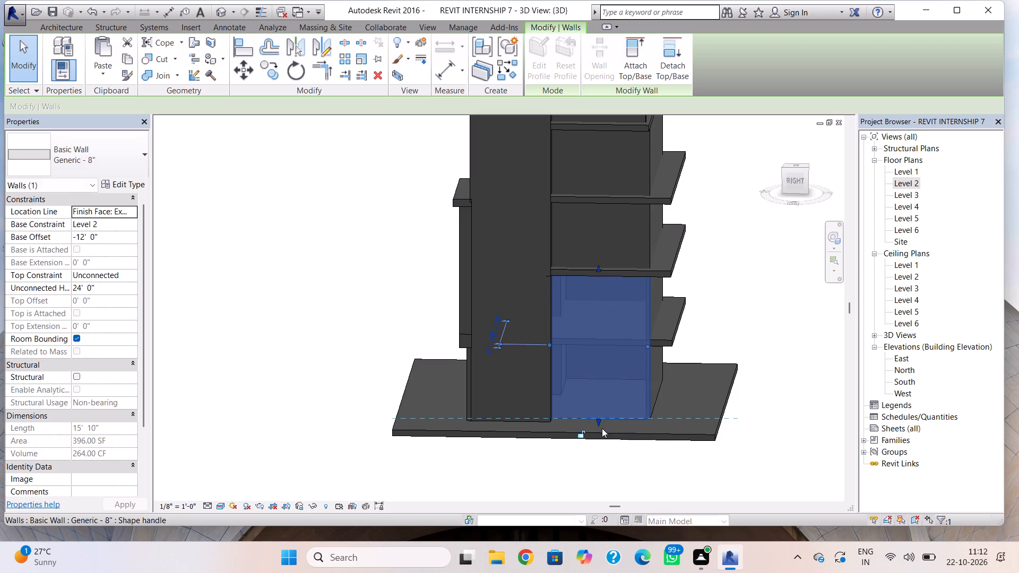
key(Escape)
Open the Level 3 roof's footprint for editing in the Level 3 floor plan and delete its long right-side boundary line.
shift+right_drag(541, 443, 400, 490)
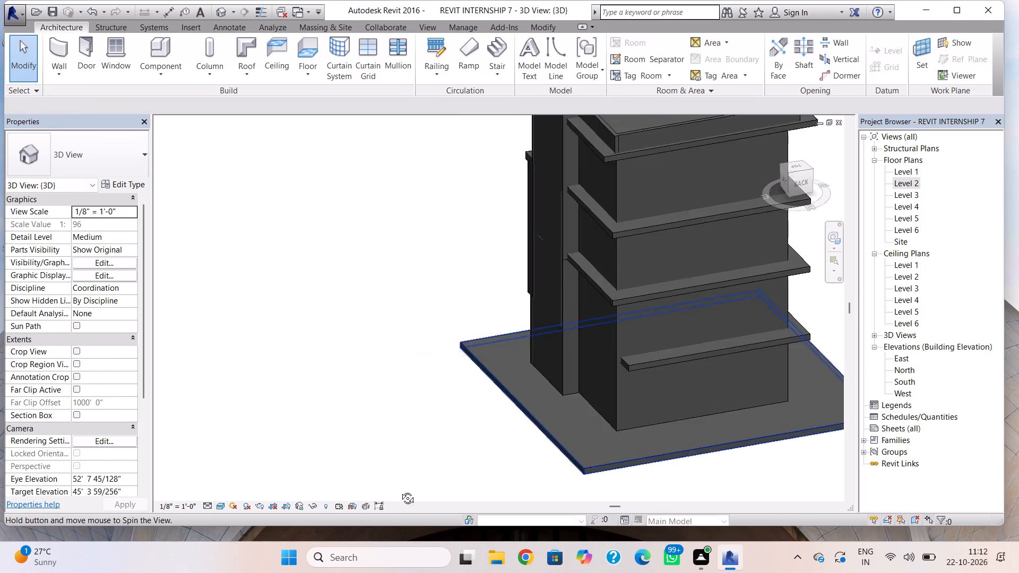
shift+right_drag(400, 490, 506, 446)
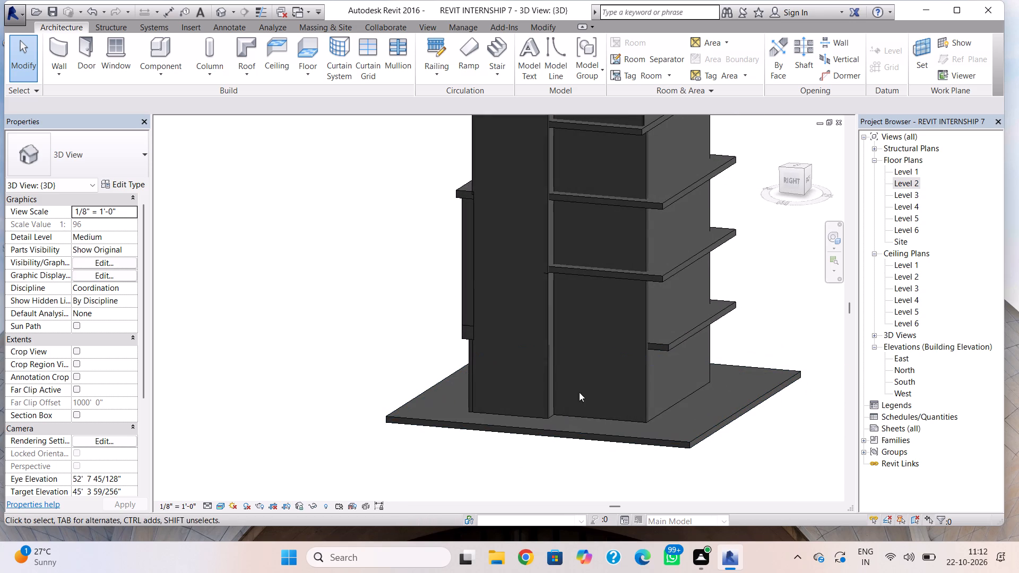
double_click(615, 275)
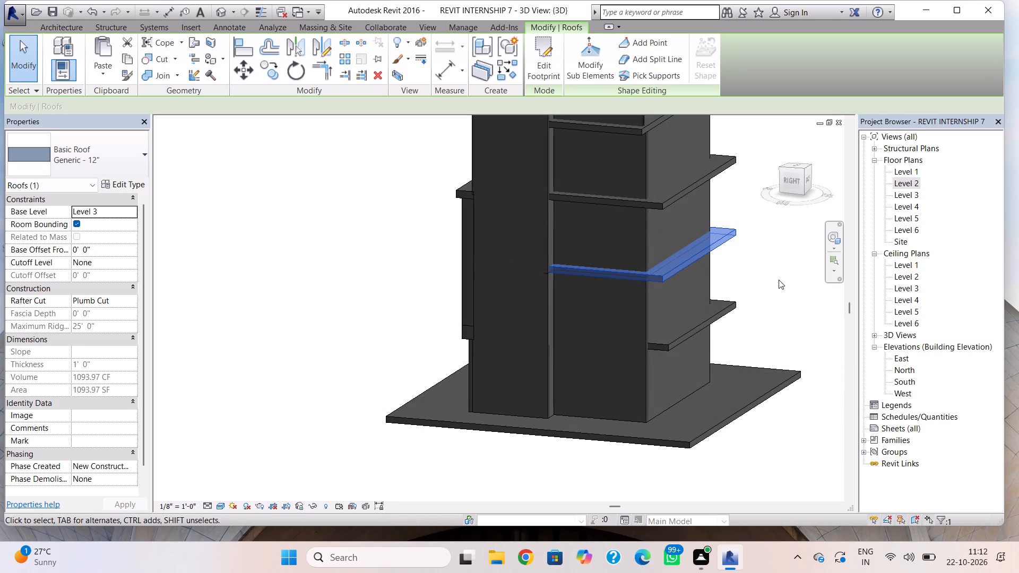
click(911, 193)
click(911, 193)
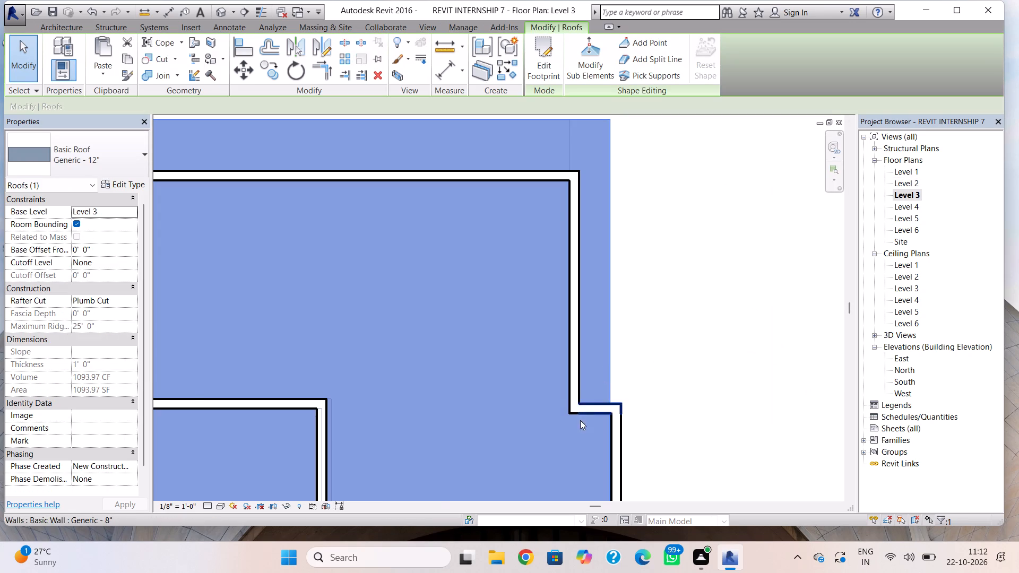
scroll(577, 426, down, 2)
middle_drag(571, 432, 559, 355)
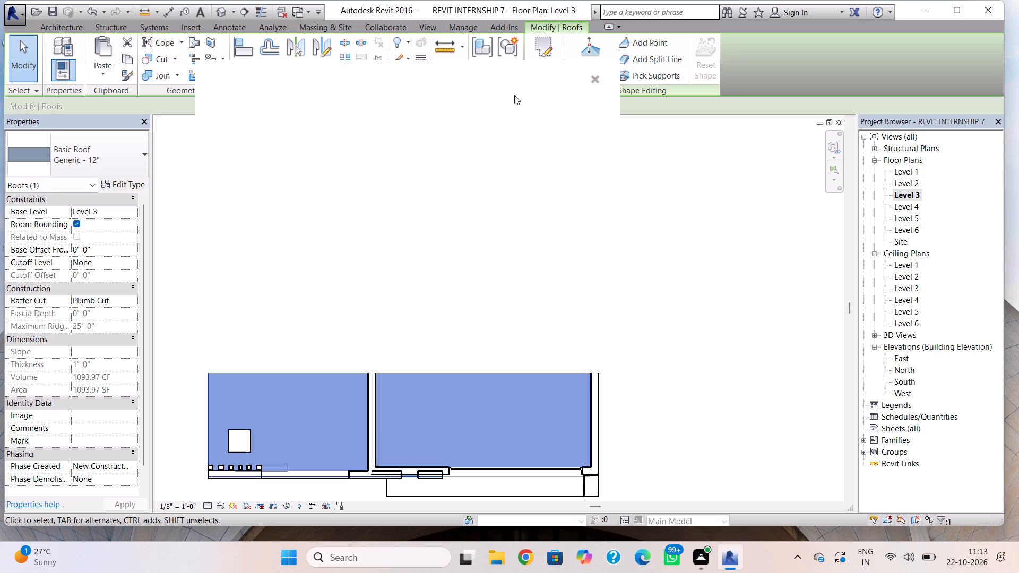
click(593, 79)
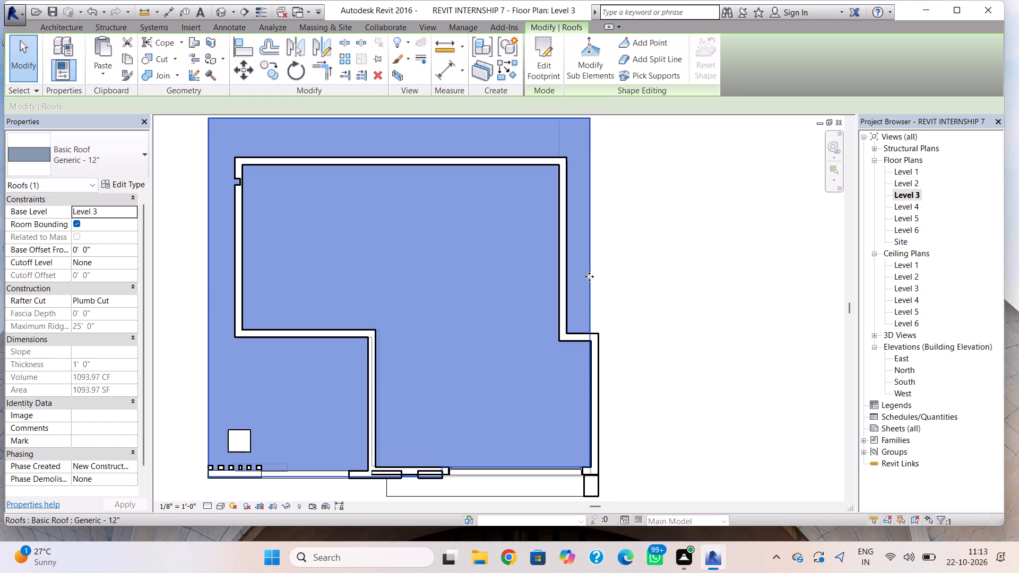
double_click(589, 276)
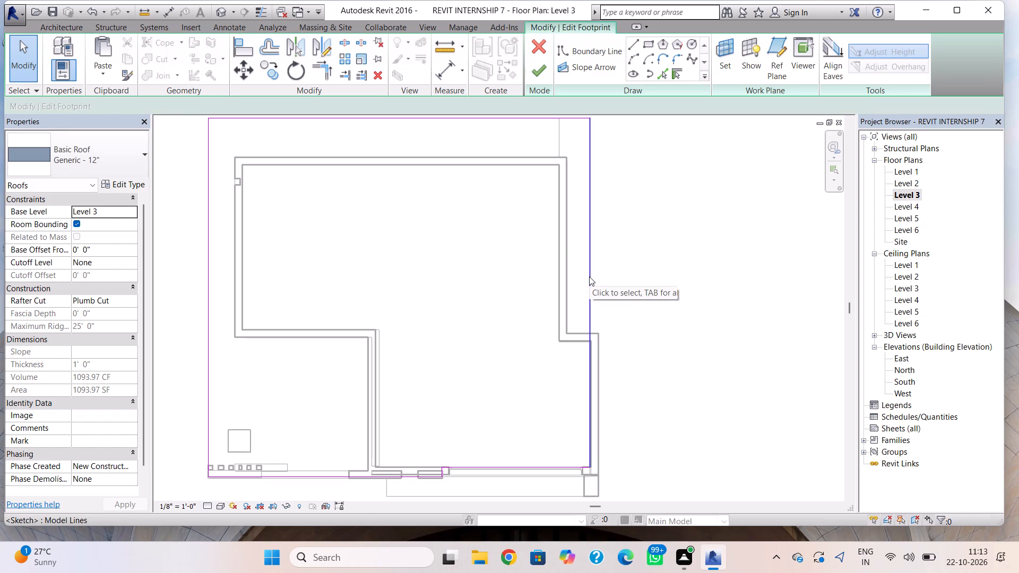
click(589, 276)
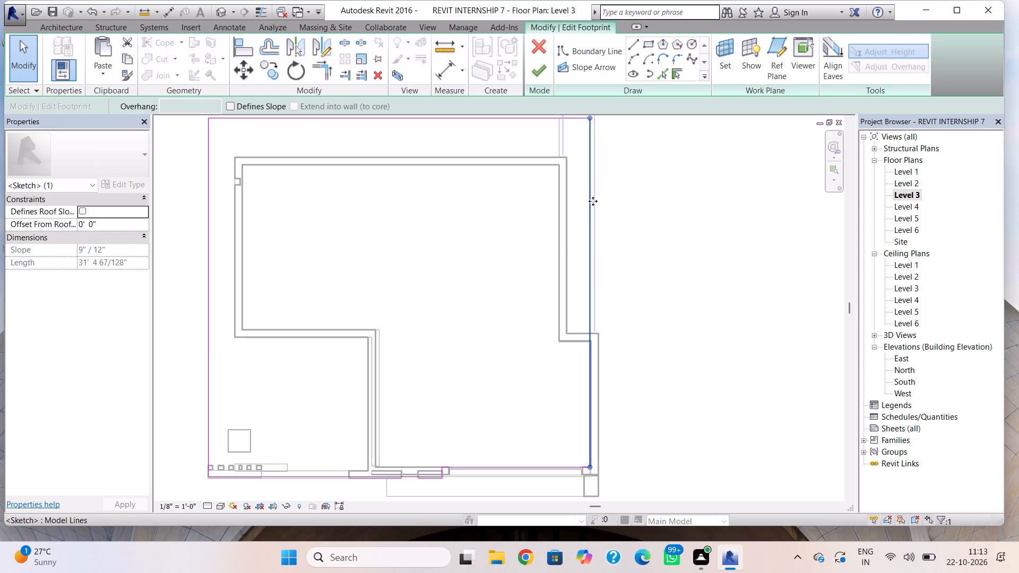
key(Delete)
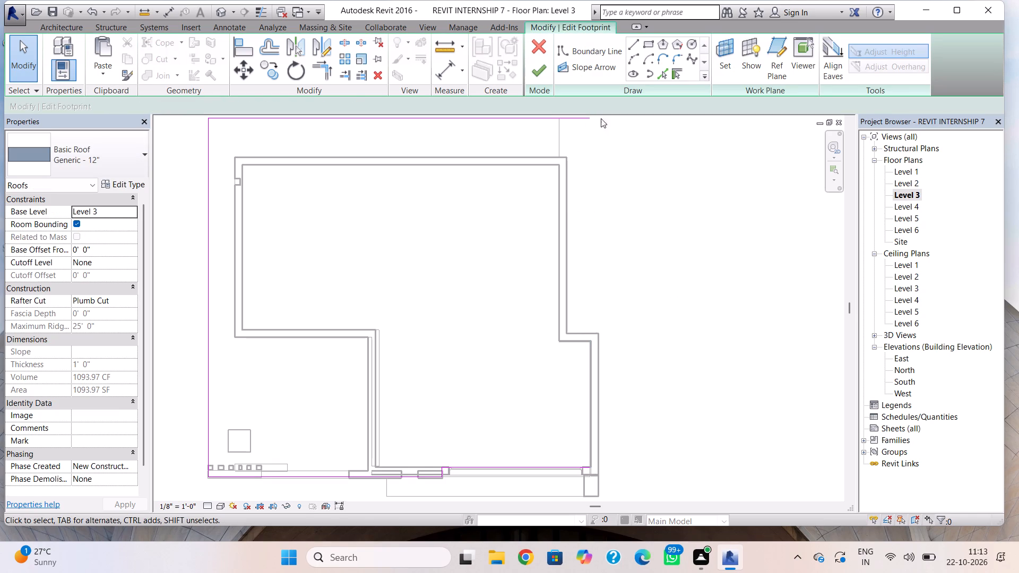
Draw a stepped right-side roof boundary along the inner wall faces, about 20' 0" down, across the recess, and about 11' 4" to the front edge.
click(634, 46)
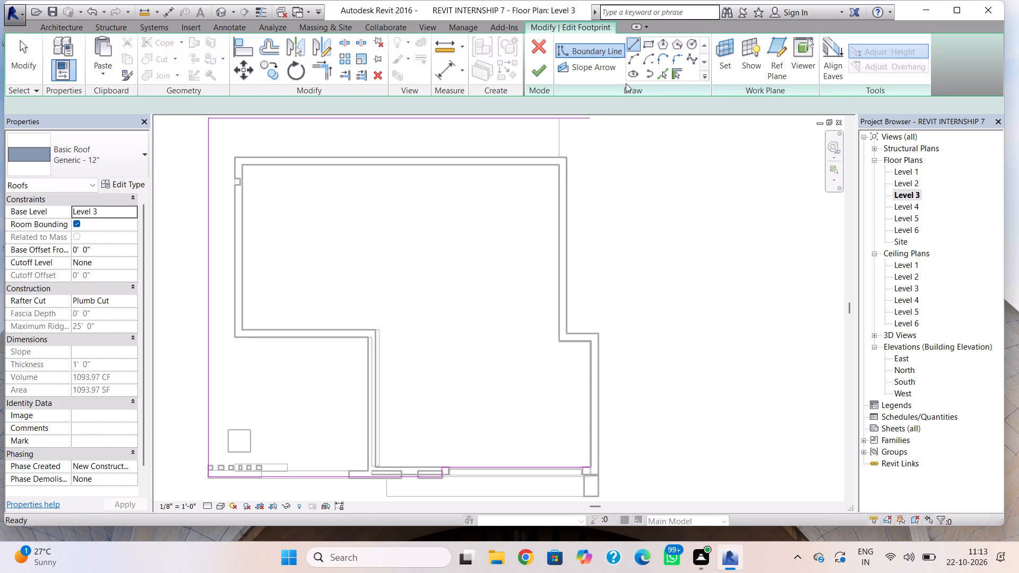
click(558, 121)
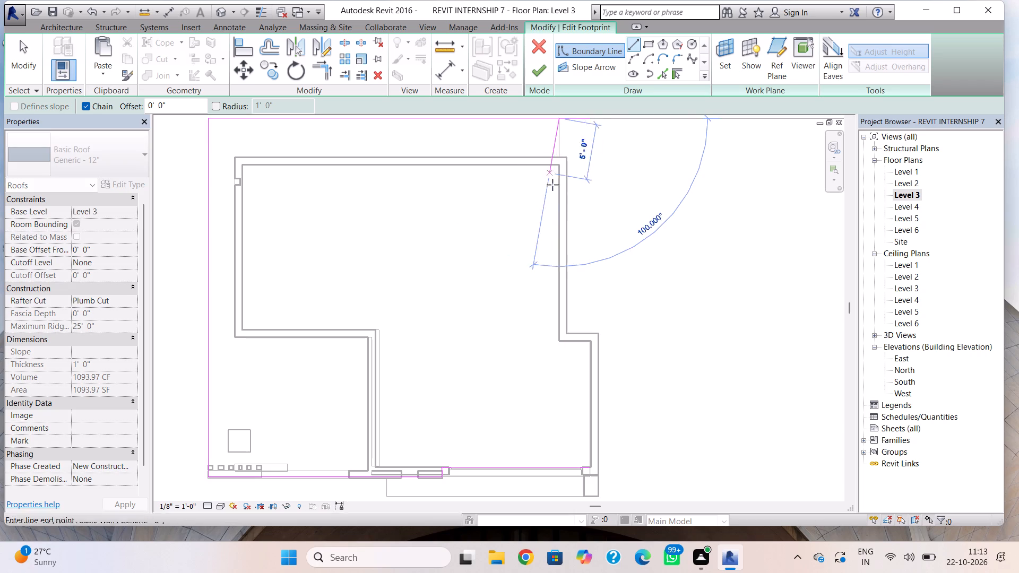
click(562, 340)
click(592, 342)
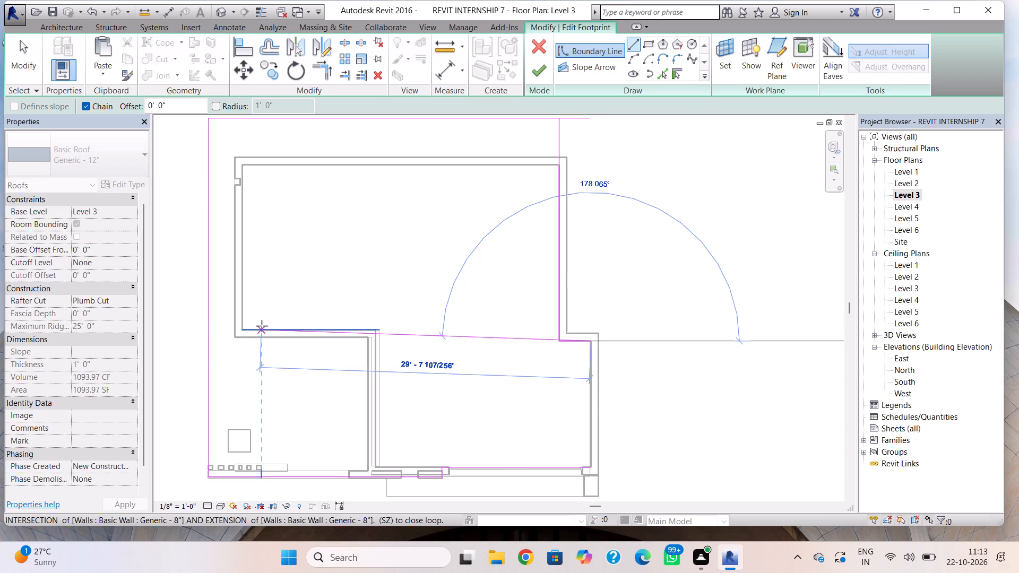
click(592, 463)
key(Escape)
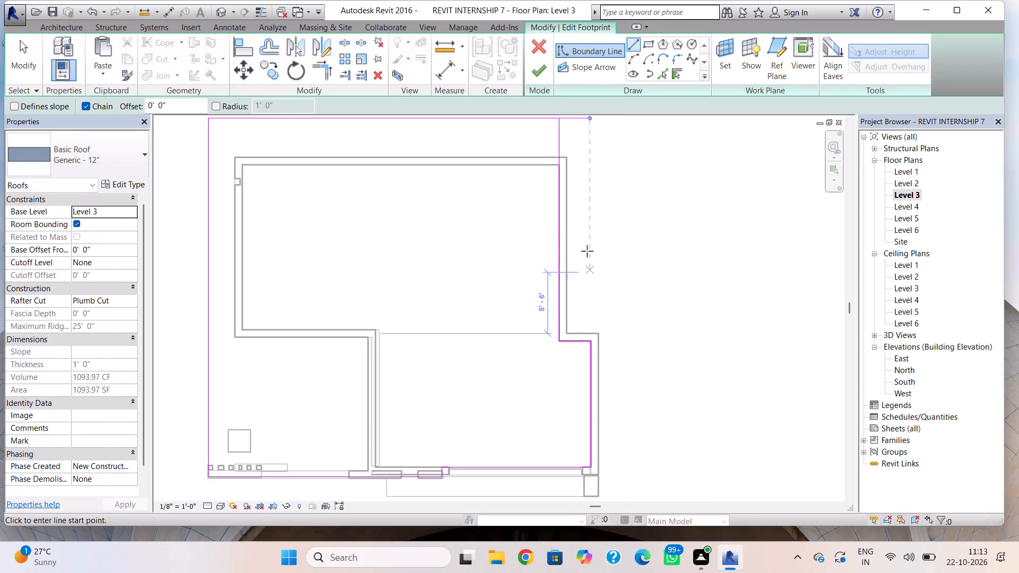
key(Escape)
Shorten the rear boundary line to the new recess corner and finish the Level 3 roof footprint, trying to attach the highlighted walls.
middle_drag(574, 233, 559, 382)
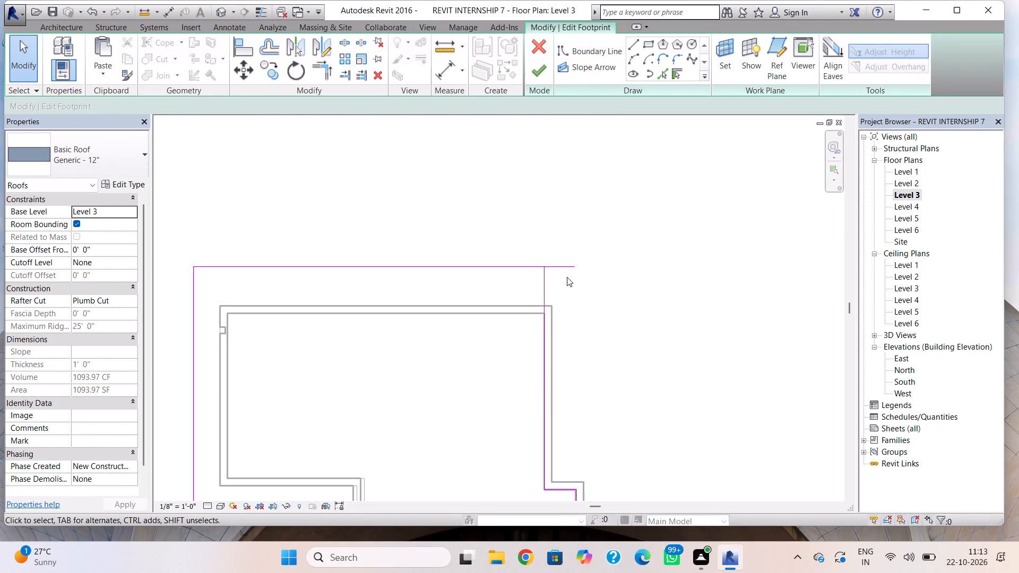
click(567, 270)
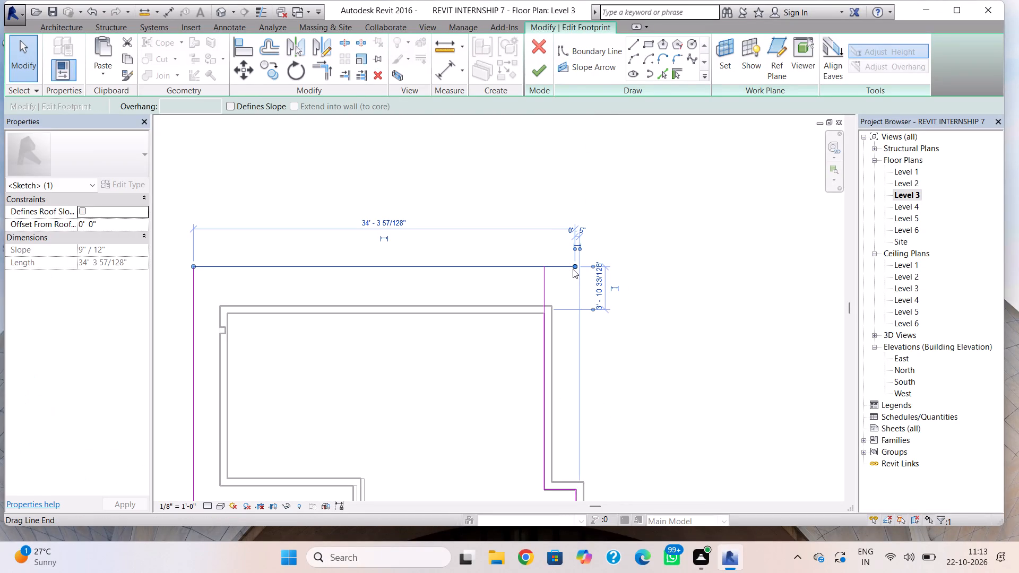
drag(573, 268, 540, 268)
key(Escape)
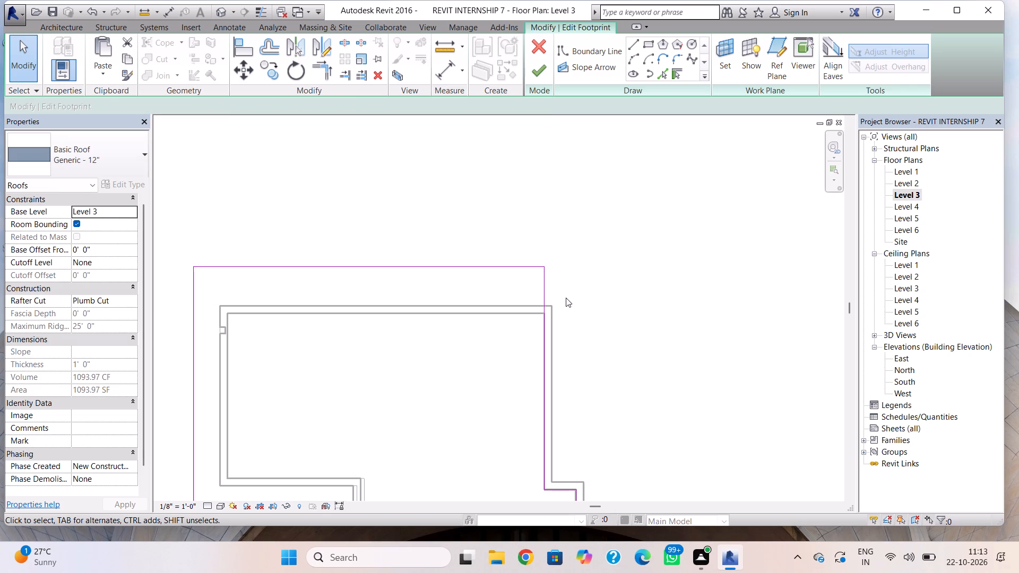
click(534, 69)
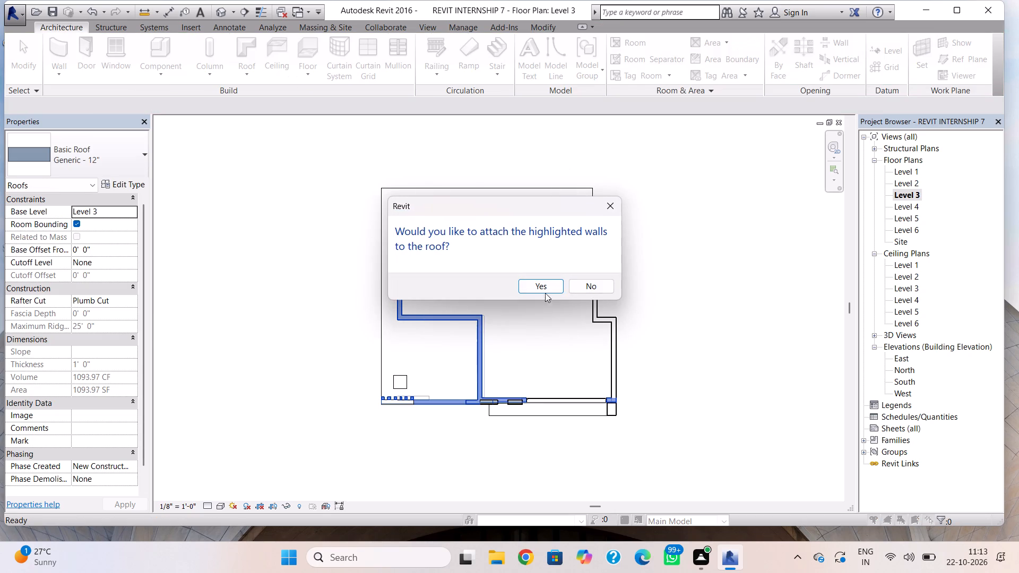
click(543, 285)
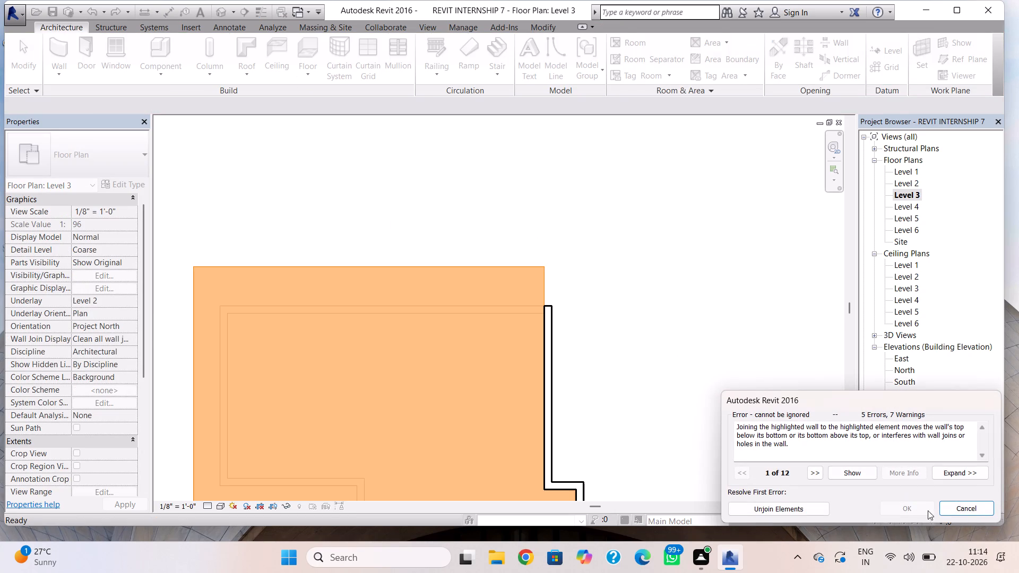
click(952, 510)
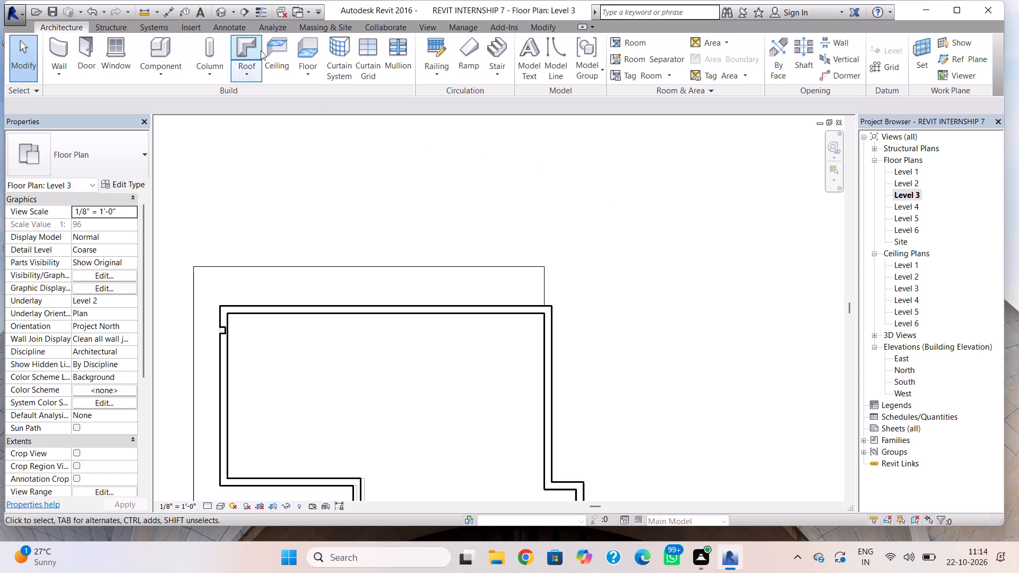
In the 3D view, examine the right-side recess walls and their seams where Level 2 meets Level 3.
click(217, 15)
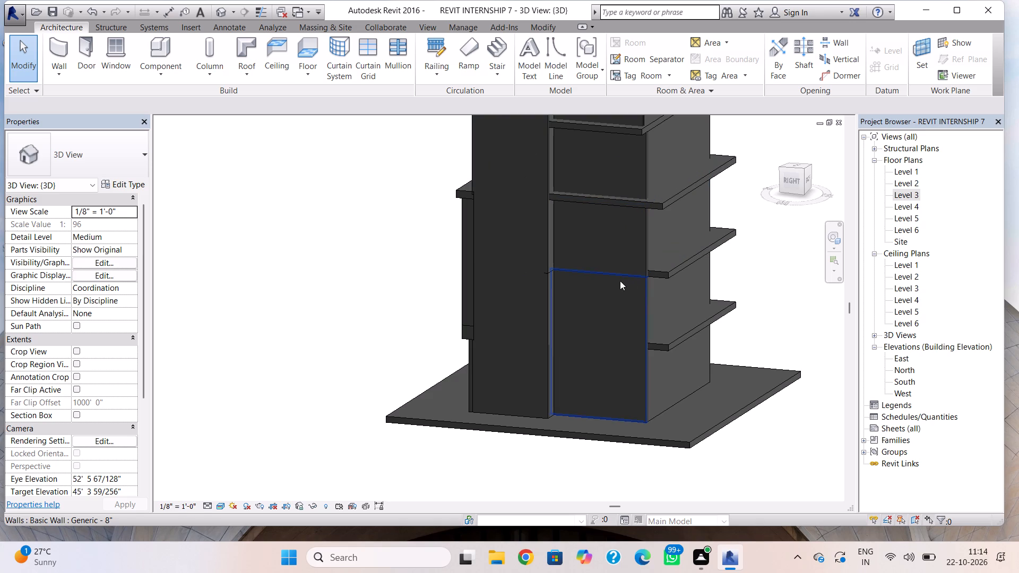
scroll(557, 261, up, 4)
scroll(592, 286, up, 3)
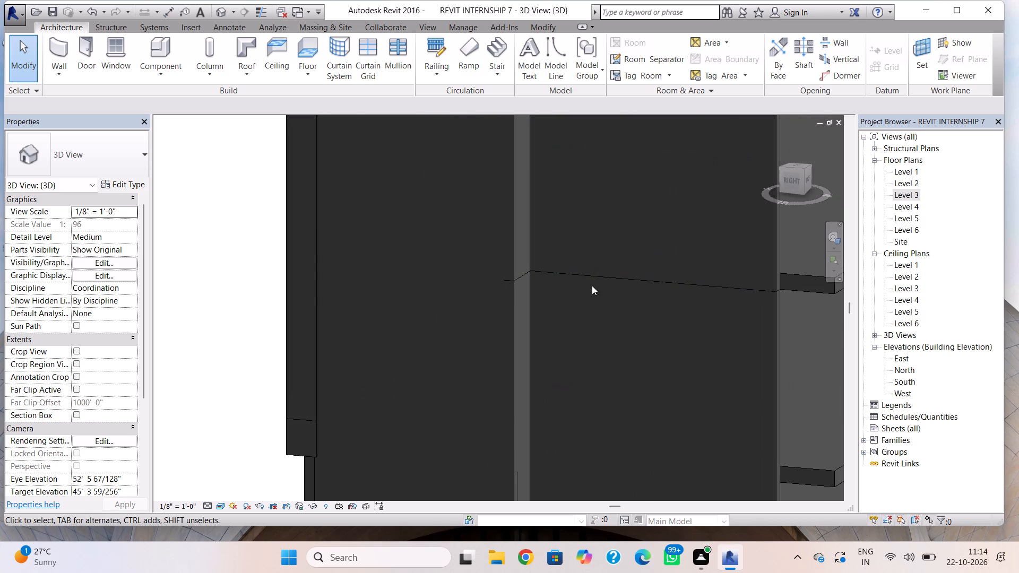
click(593, 279)
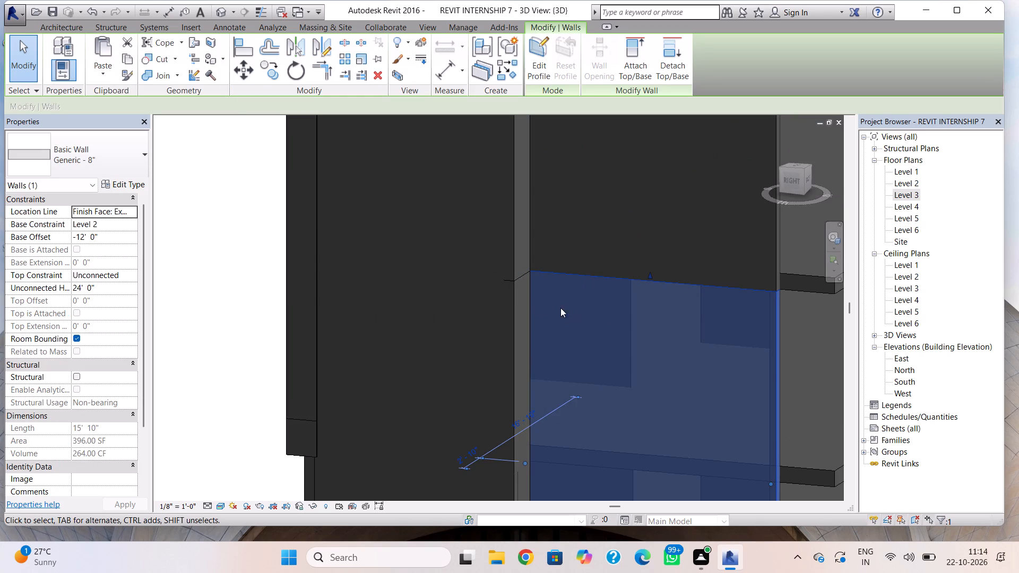
shift+right_drag(528, 309, 480, 328)
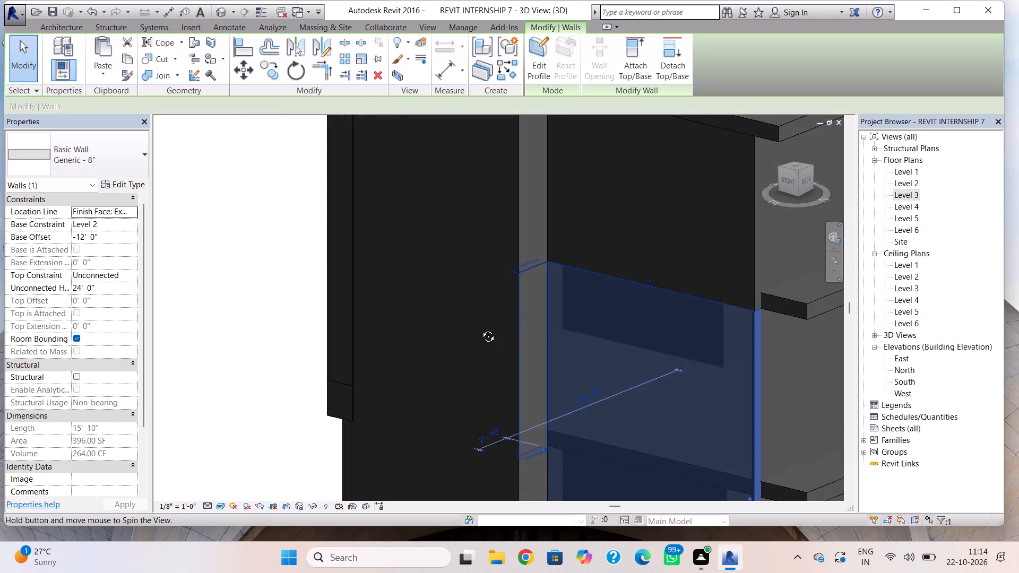
shift+right_drag(480, 328, 403, 309)
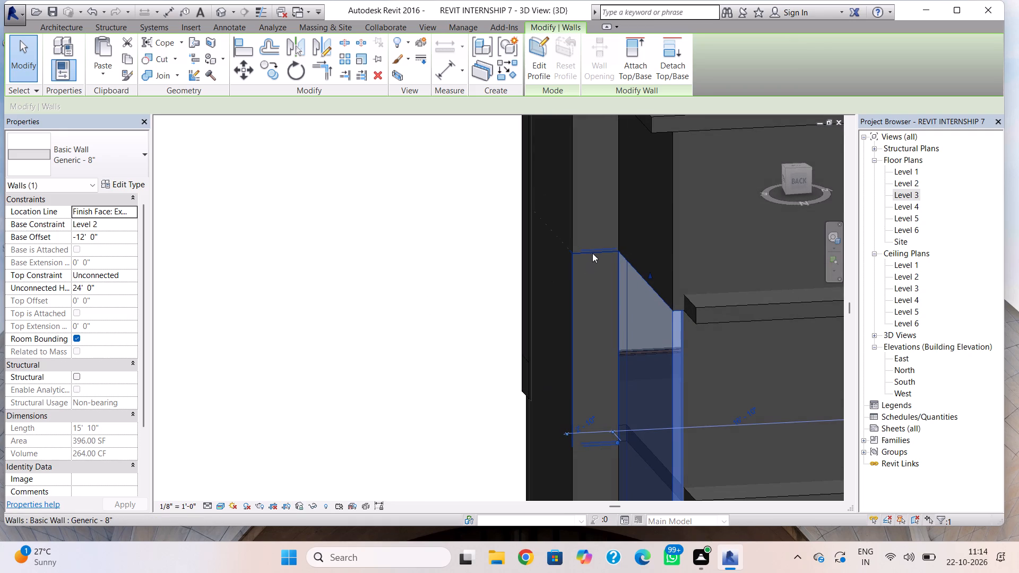
key(Escape)
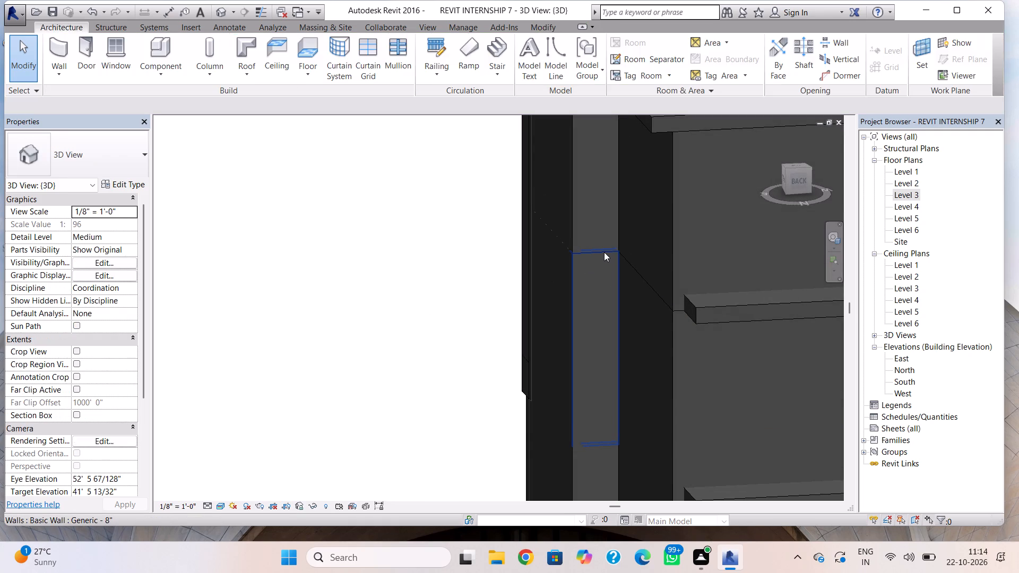
click(604, 252)
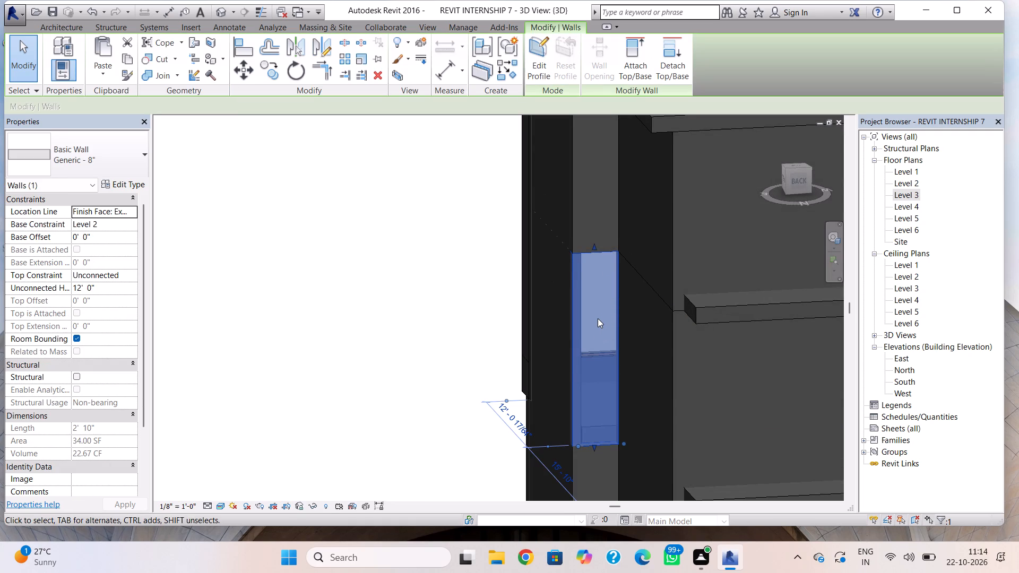
scroll(598, 324, down, 3)
middle_drag(594, 366, 577, 445)
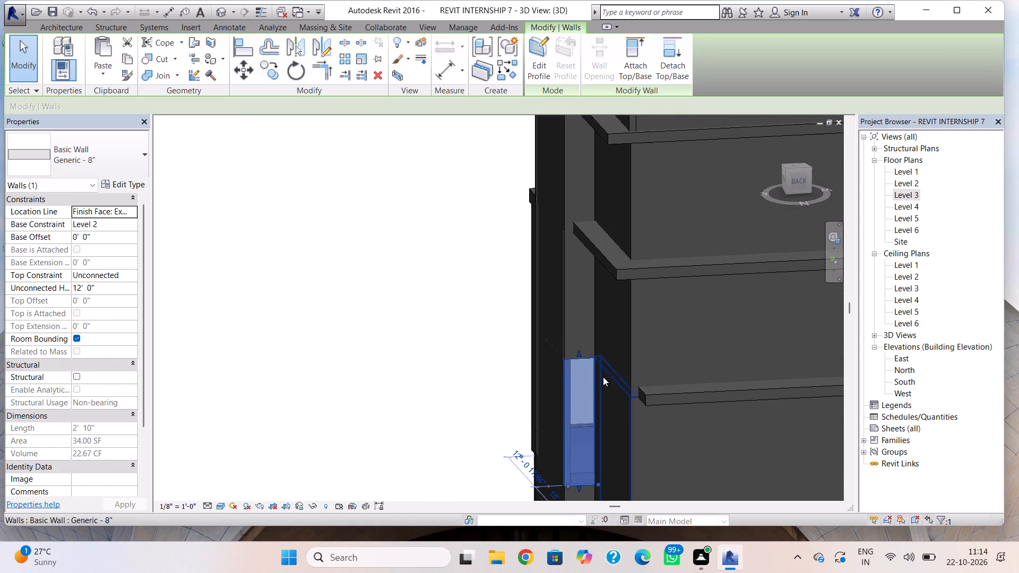
key(Escape)
shift+right_drag(602, 398, 762, 380)
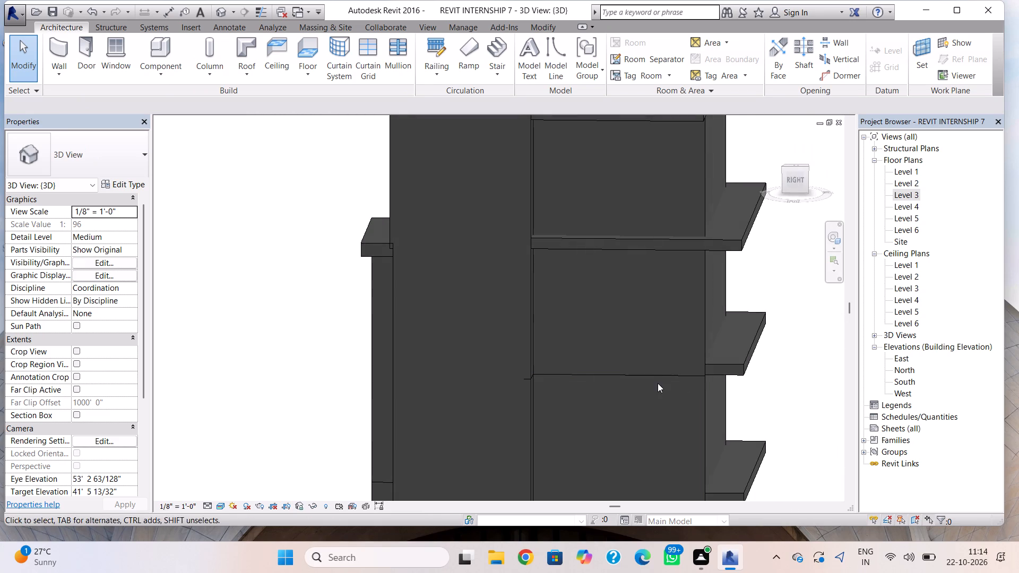
Delete the long Level 3 recess wall on the building's right side.
click(662, 376)
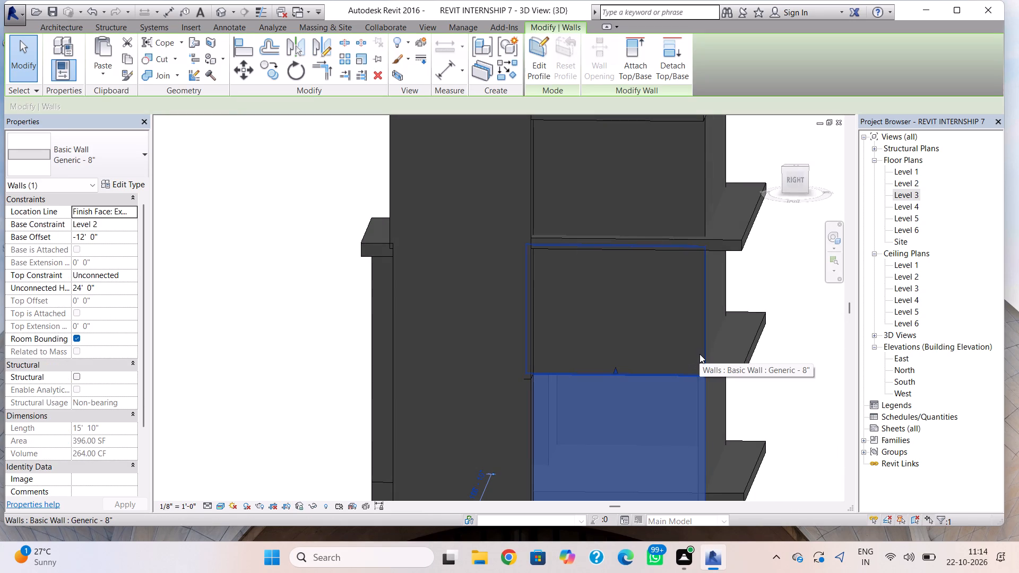
click(700, 354)
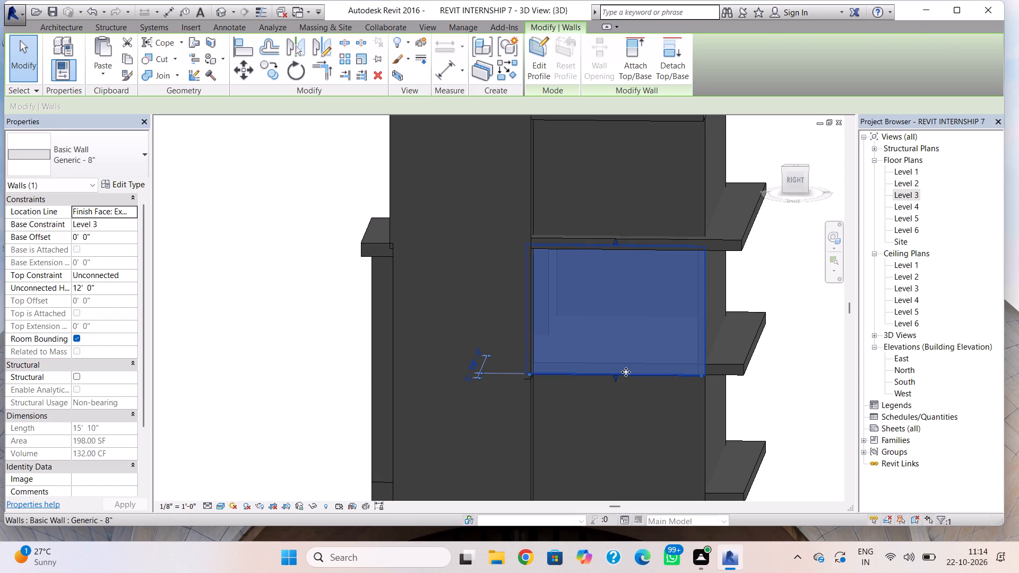
key(Delete)
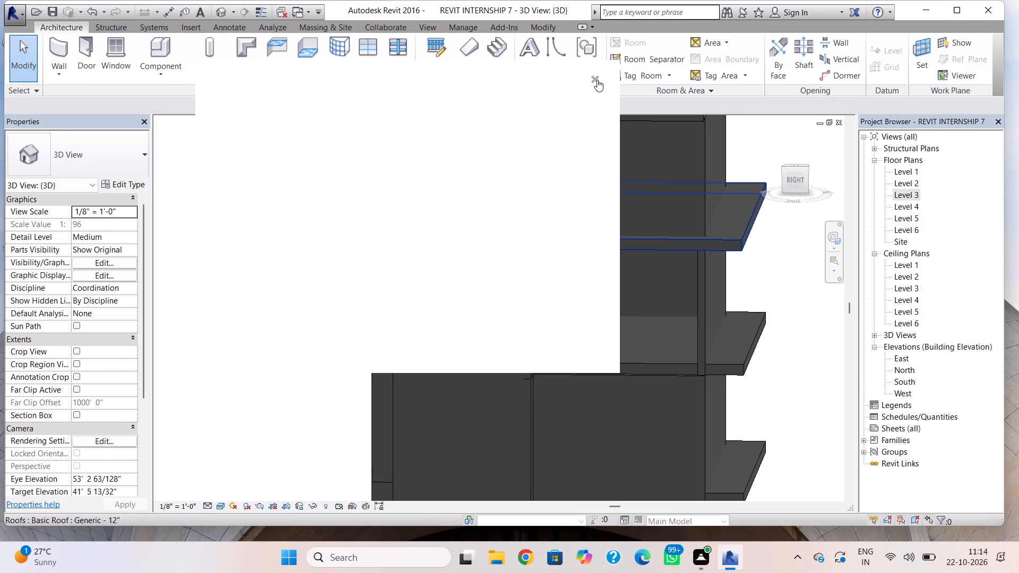
click(597, 80)
Extend the top of the long Level 2 recess wall up to the Level 4 roof slab, giving an unconnected height of 36' 0".
click(664, 377)
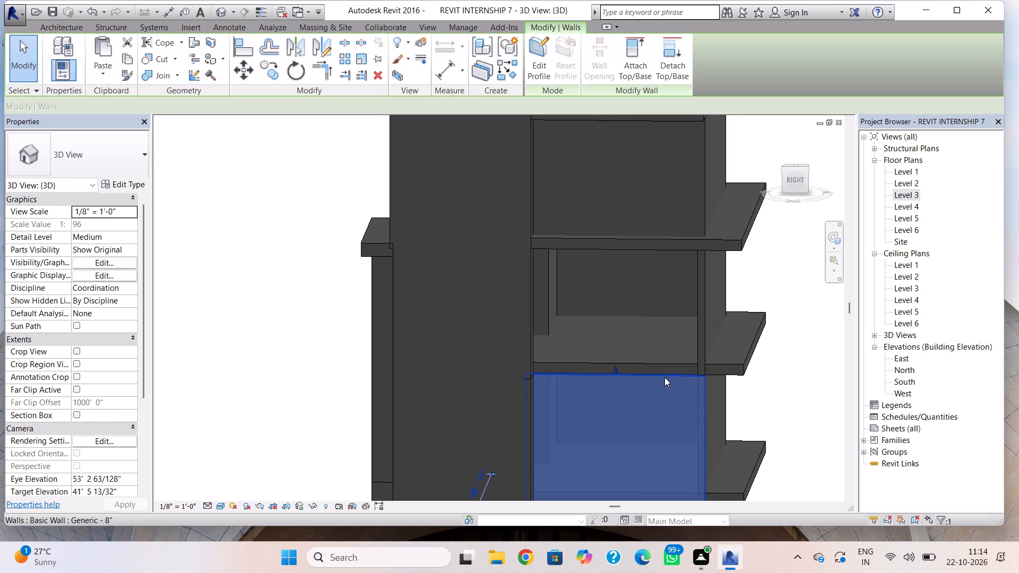
drag(620, 372, 628, 261)
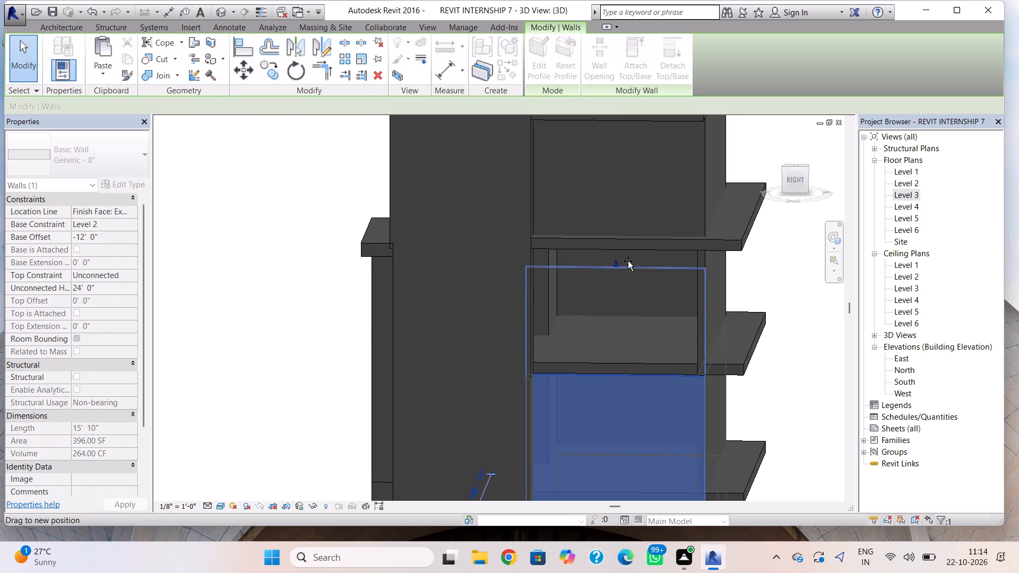
drag(628, 261, 629, 246)
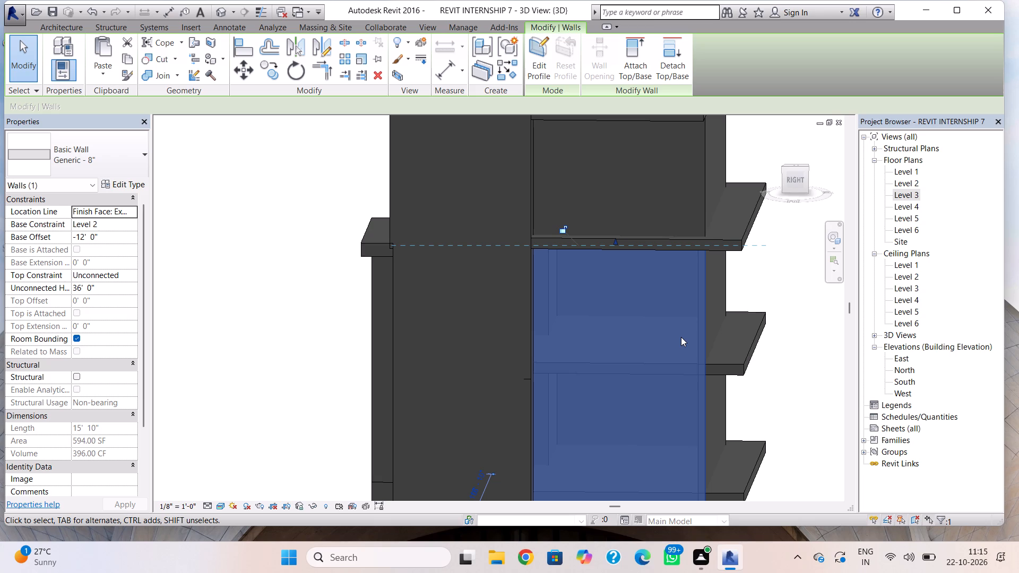
key(Escape)
key(Escape)
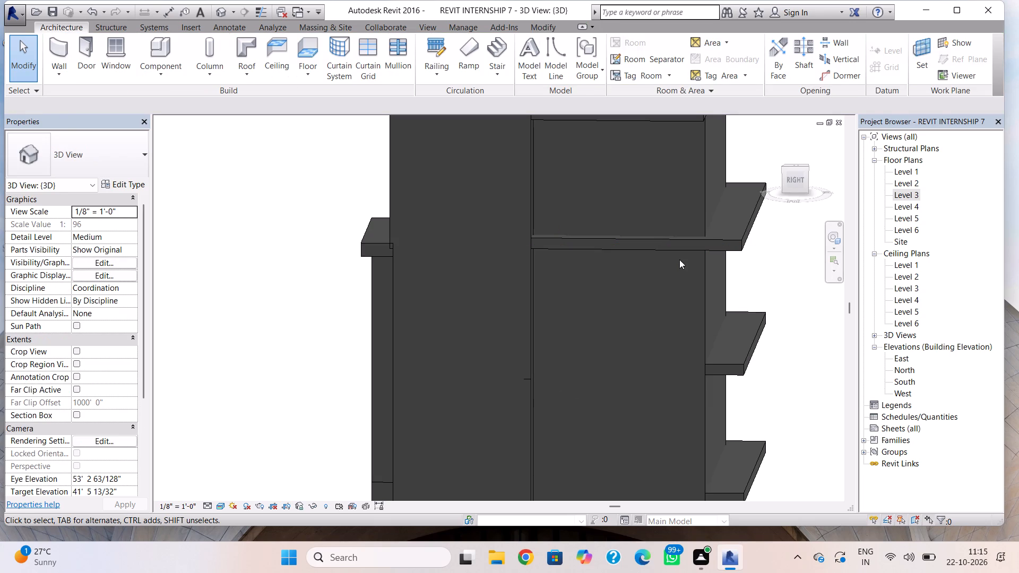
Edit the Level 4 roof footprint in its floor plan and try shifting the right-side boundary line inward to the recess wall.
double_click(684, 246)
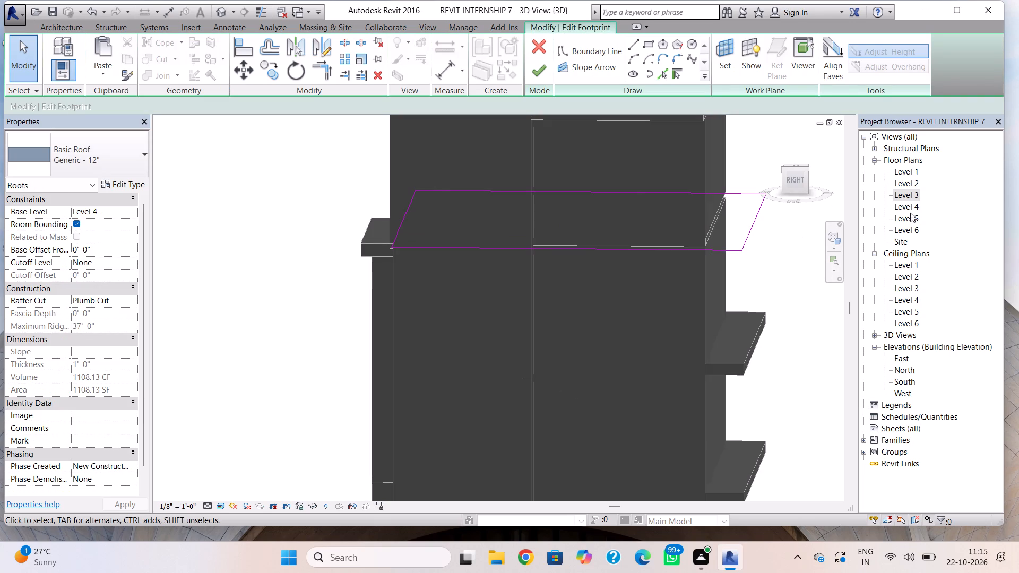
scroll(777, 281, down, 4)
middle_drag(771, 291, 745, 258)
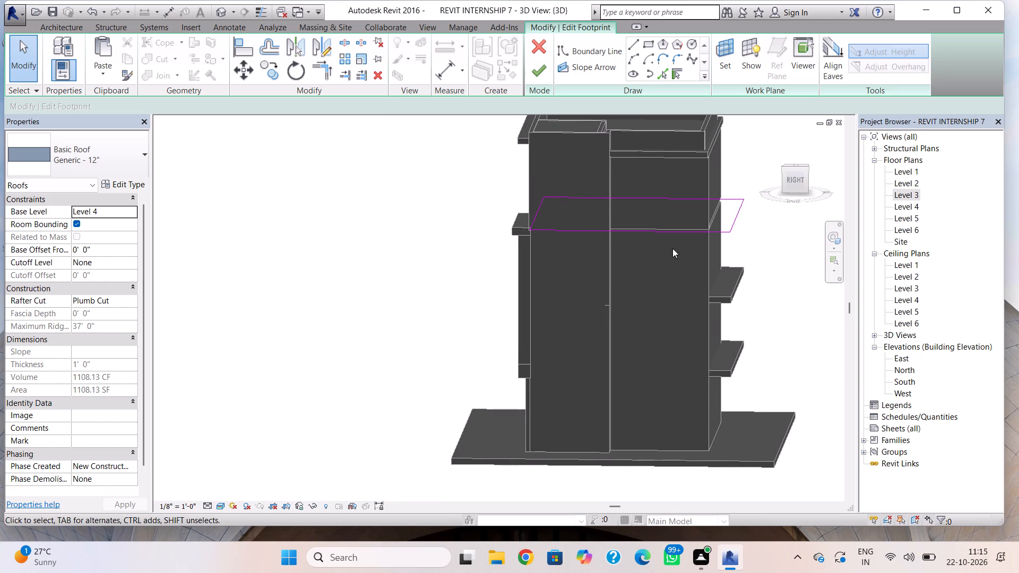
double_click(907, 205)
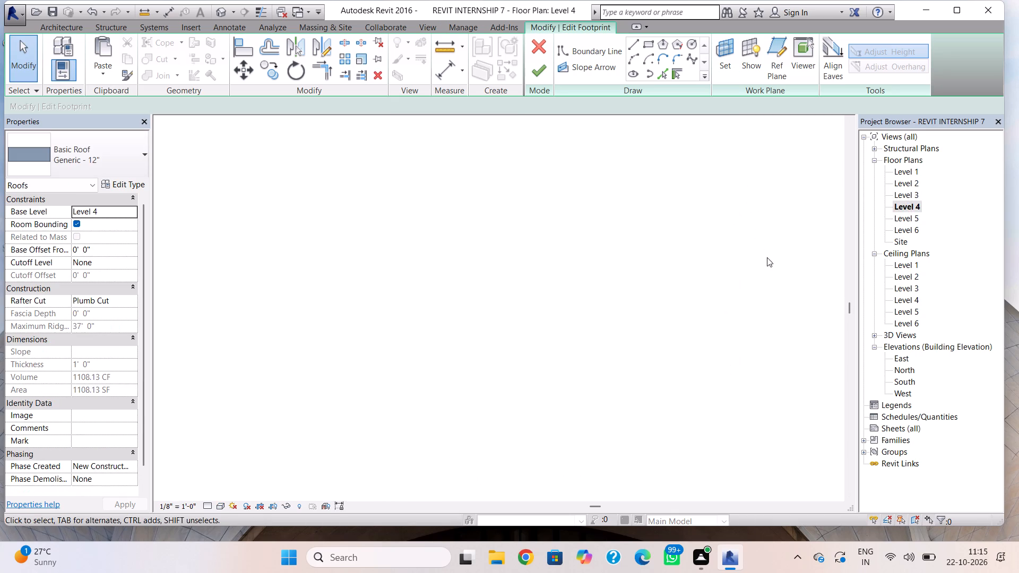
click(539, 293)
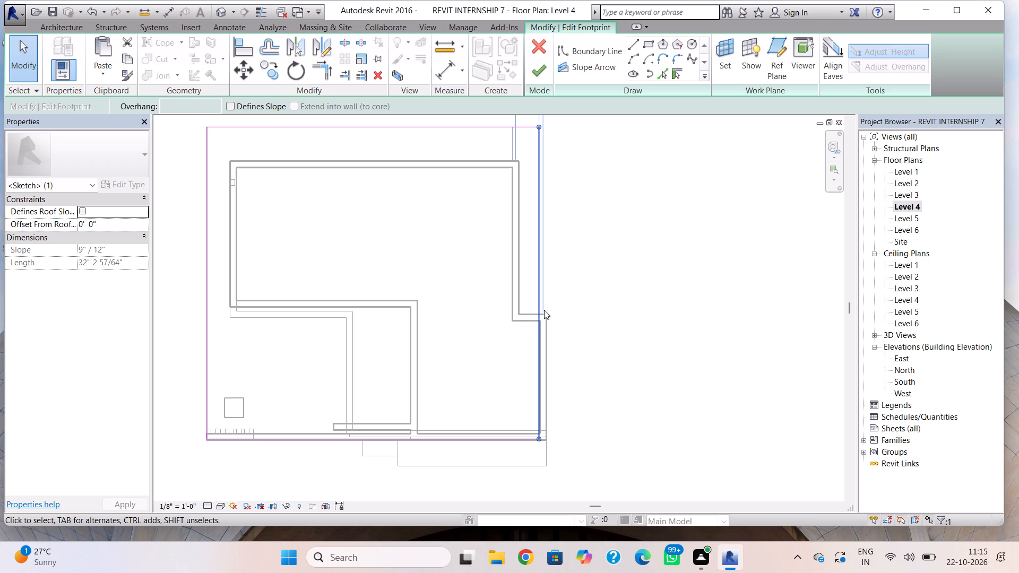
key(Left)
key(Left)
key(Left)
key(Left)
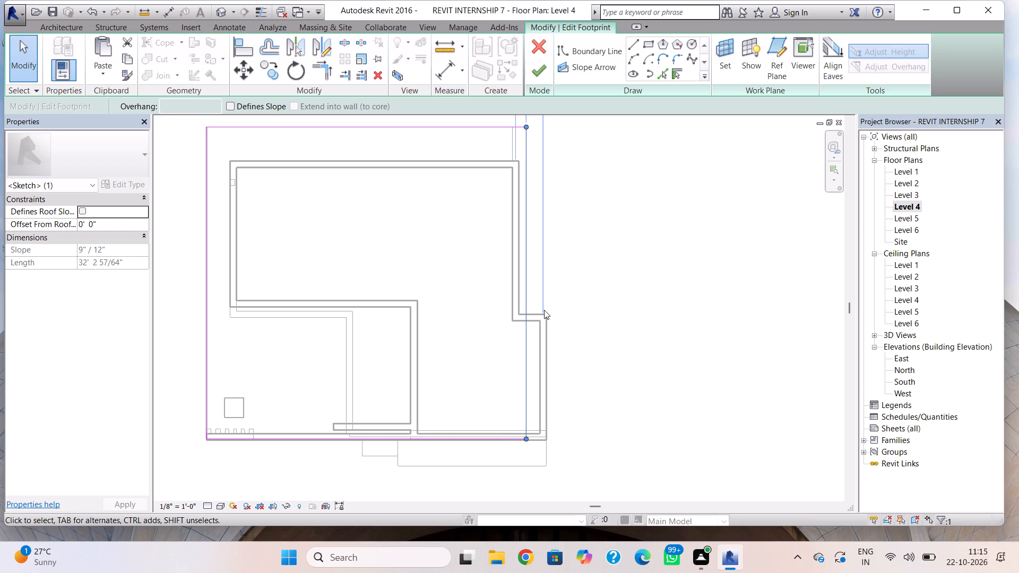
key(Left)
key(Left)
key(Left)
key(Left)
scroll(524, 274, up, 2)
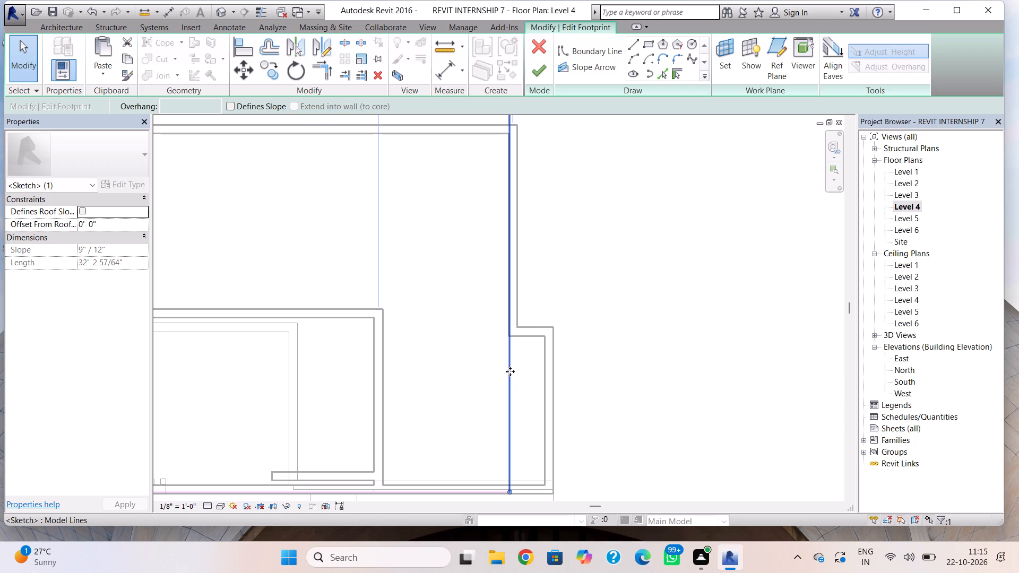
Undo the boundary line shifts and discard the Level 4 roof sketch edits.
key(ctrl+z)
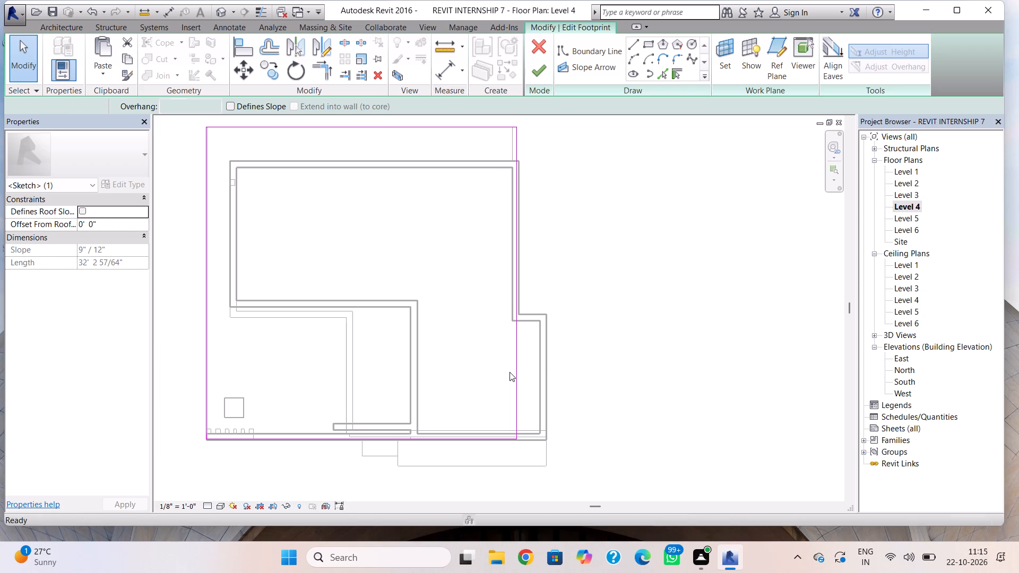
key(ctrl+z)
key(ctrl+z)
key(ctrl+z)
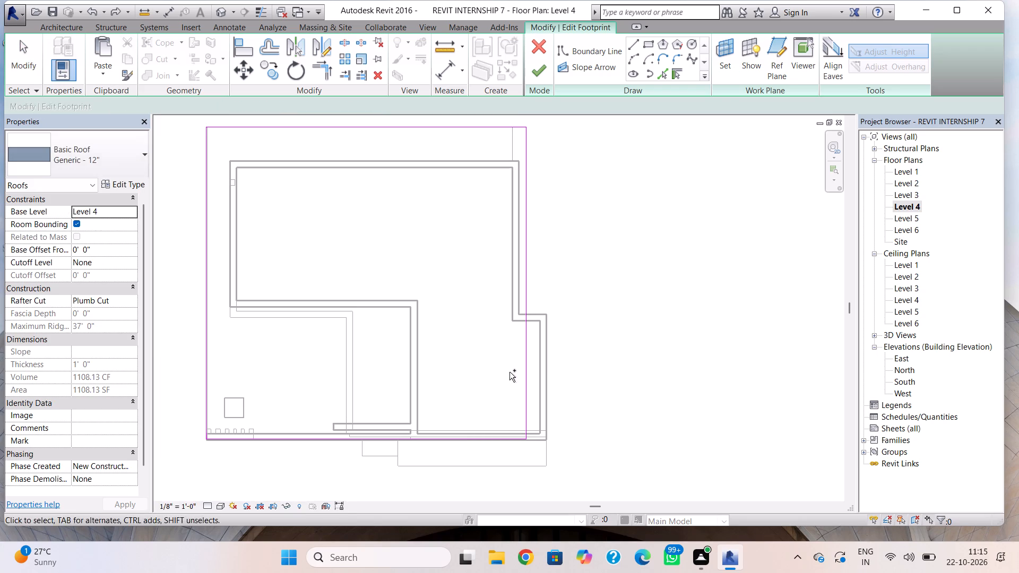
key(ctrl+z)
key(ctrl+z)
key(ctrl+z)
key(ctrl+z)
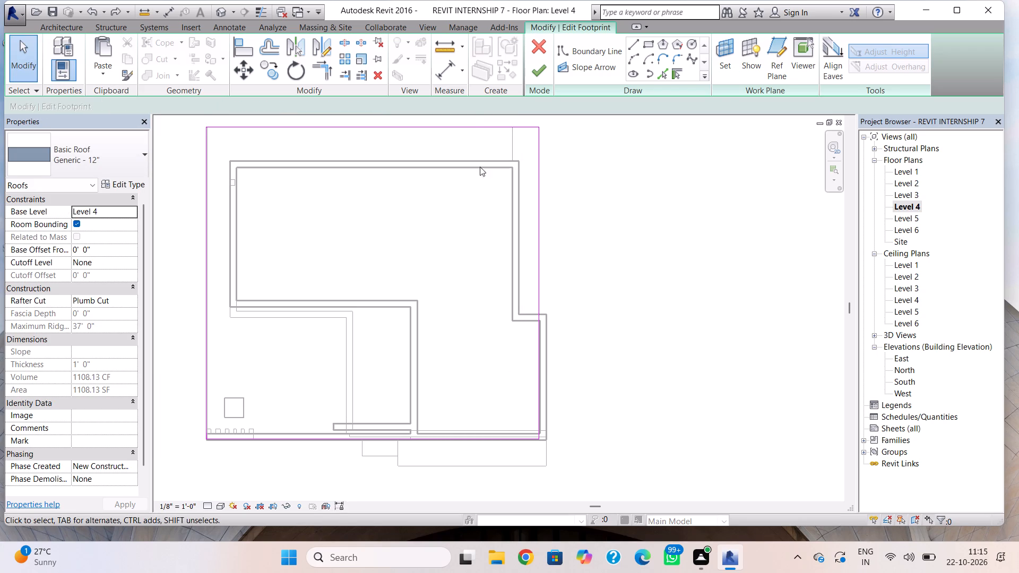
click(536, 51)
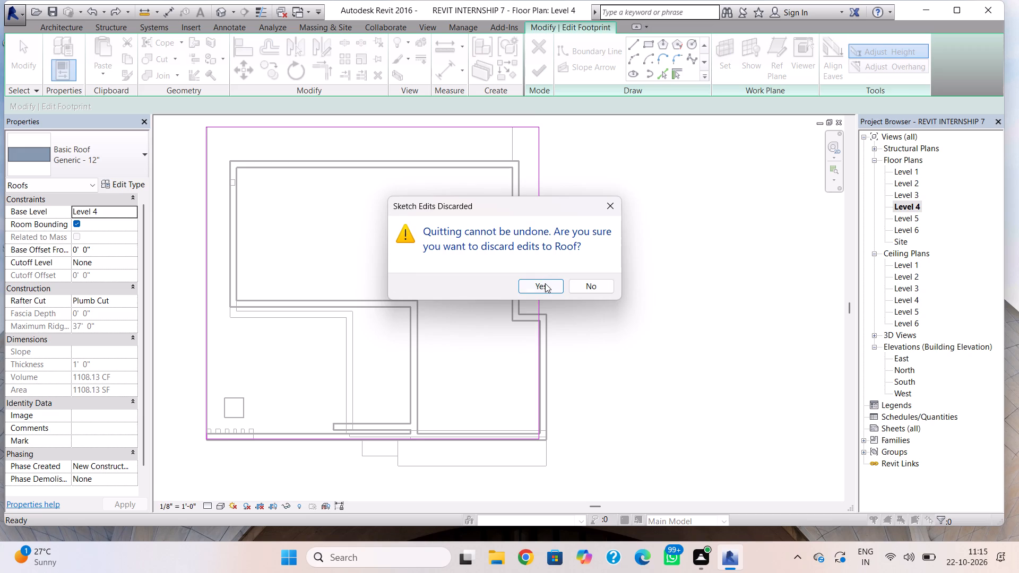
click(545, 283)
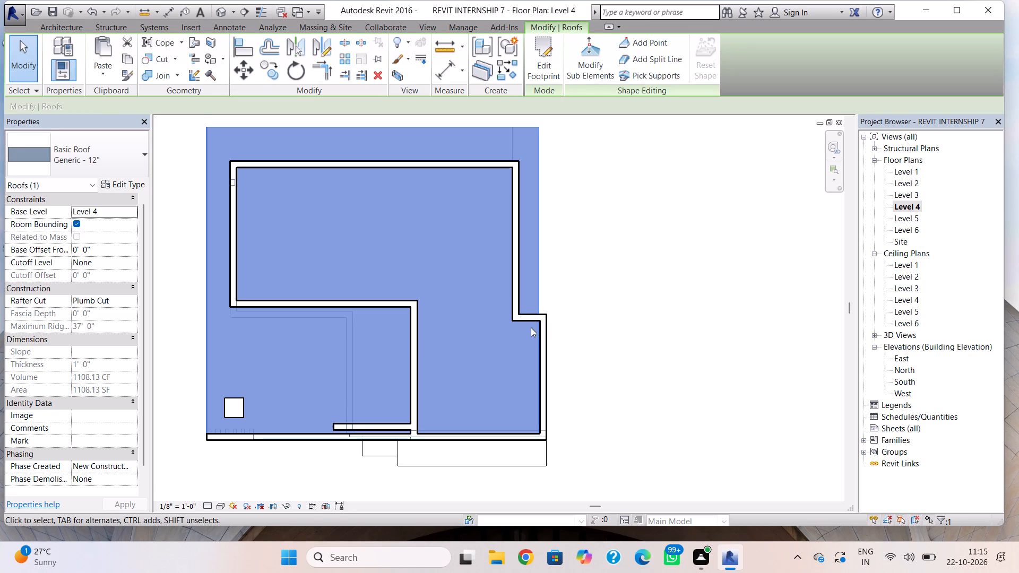
Replace the Level 4 roof's straight right boundary with stepped lines along the recess walls, the first about 20' long, ending at the front boundary.
double_click(540, 245)
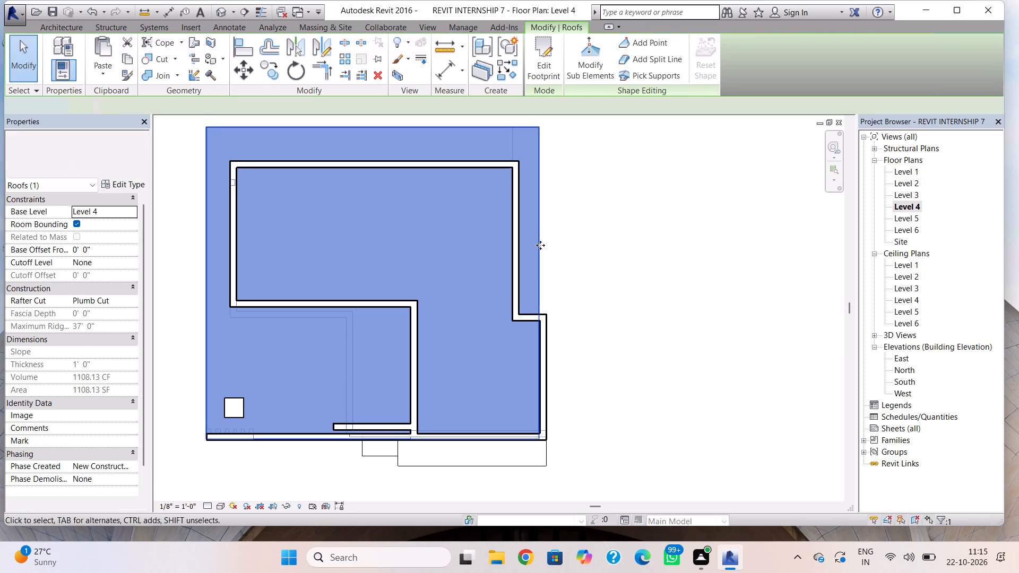
click(538, 248)
key(Delete)
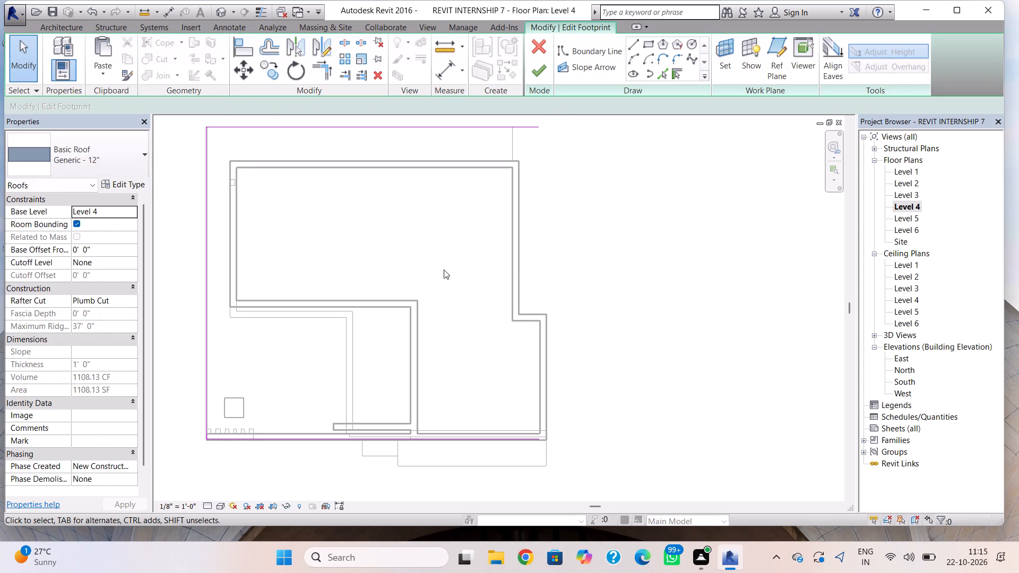
click(632, 47)
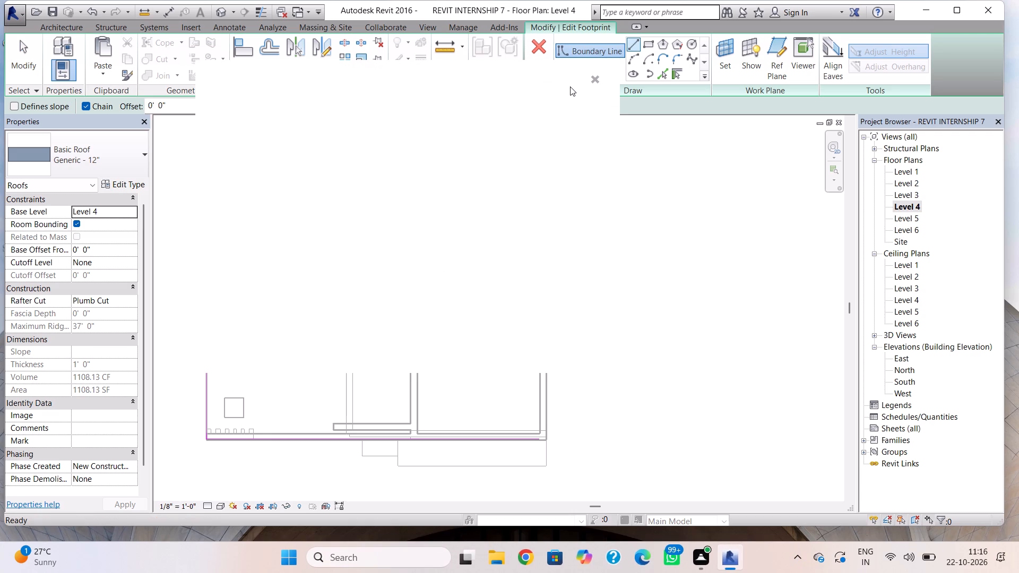
click(591, 80)
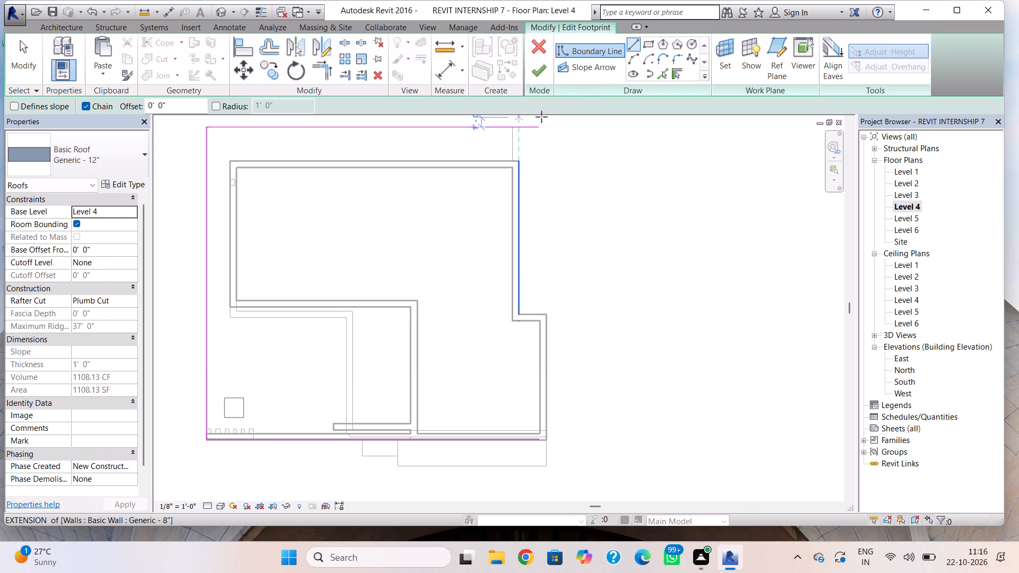
click(509, 127)
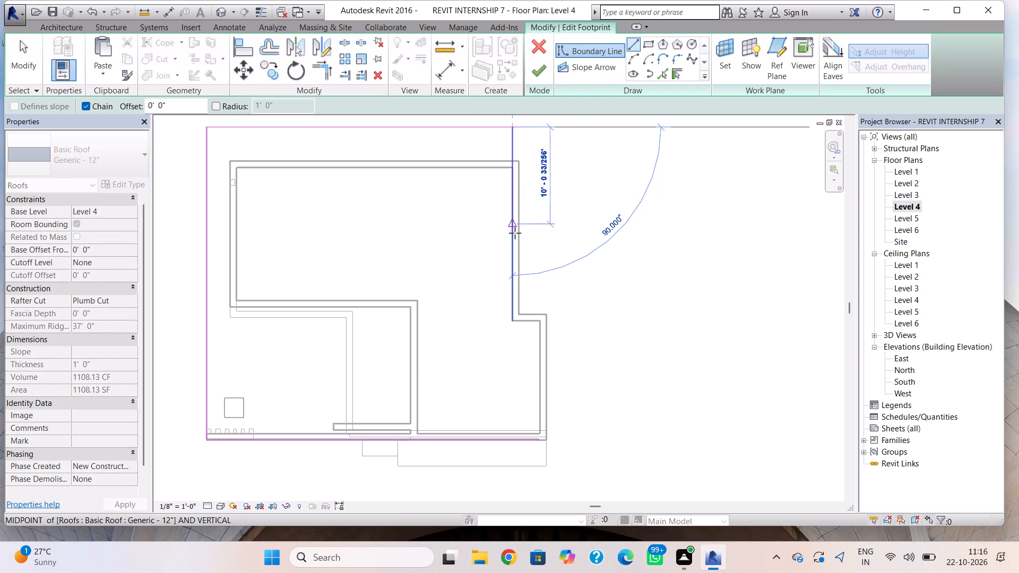
click(512, 320)
click(540, 318)
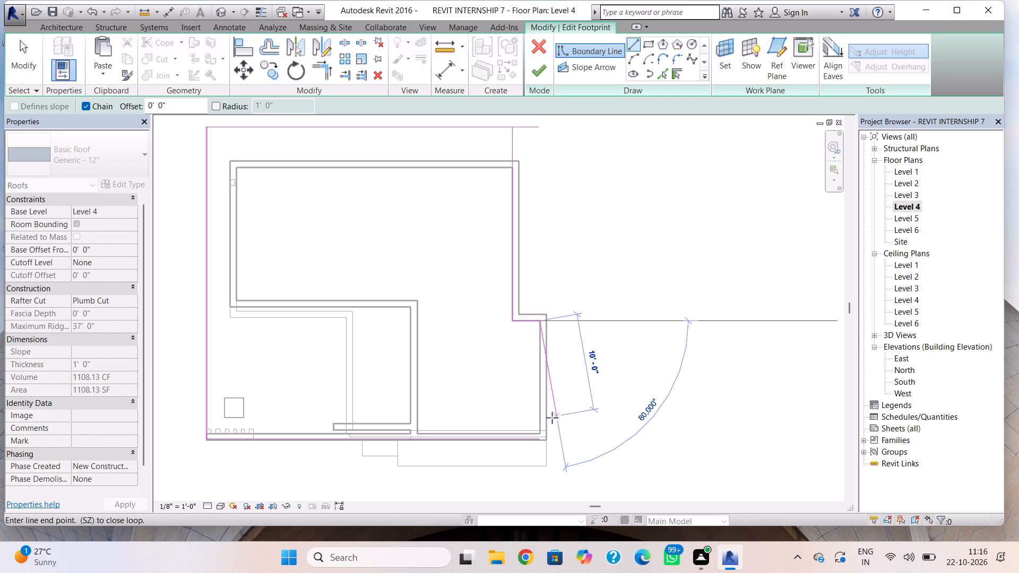
click(540, 436)
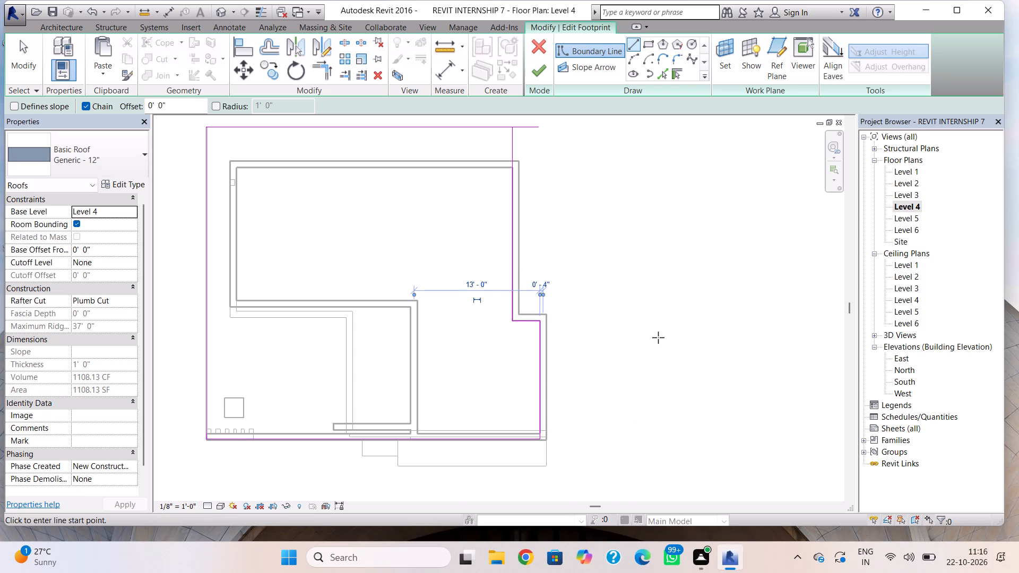
key(Escape)
key(Escape)
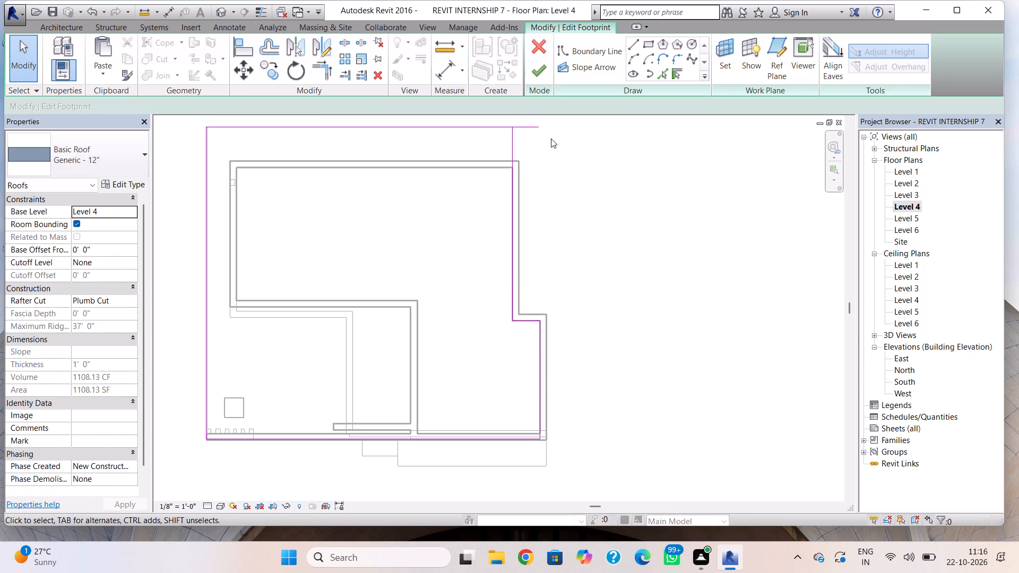
Shorten the rear boundary line to the new recess corner and finish the Level 4 roof footprint, trying to attach the highlighted walls.
click(539, 129)
drag(538, 127, 516, 127)
key(Escape)
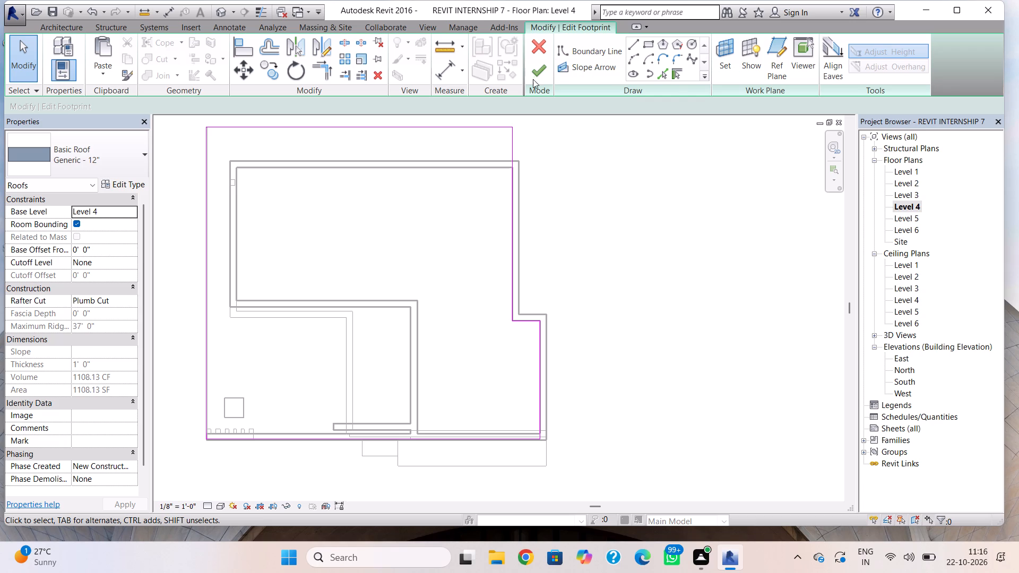
click(543, 79)
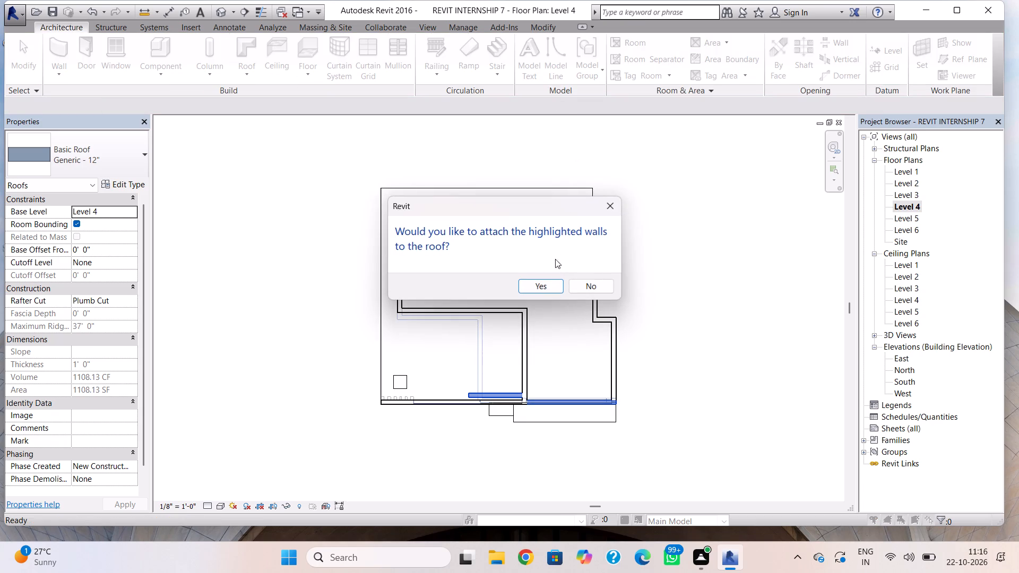
click(551, 285)
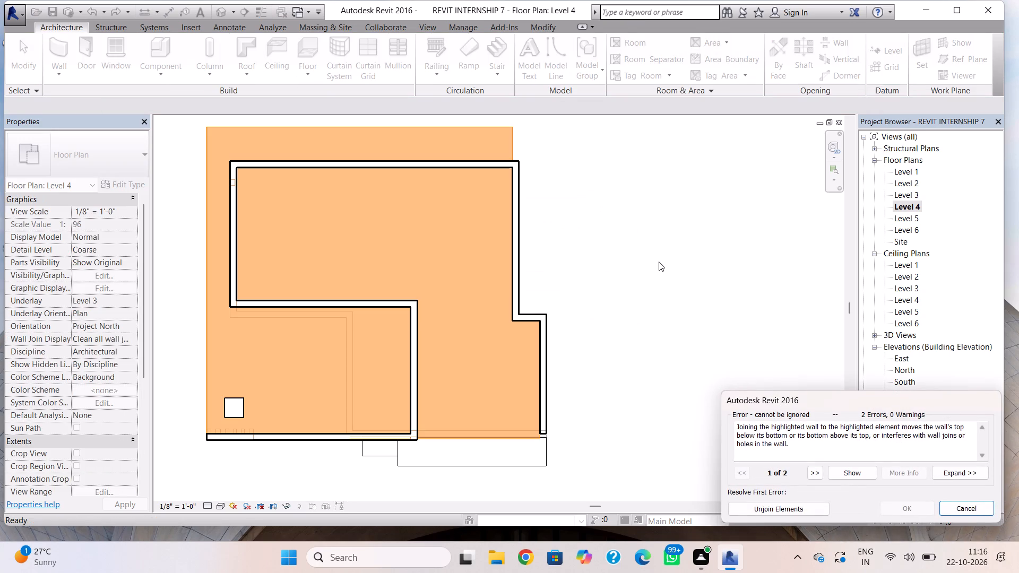
click(945, 506)
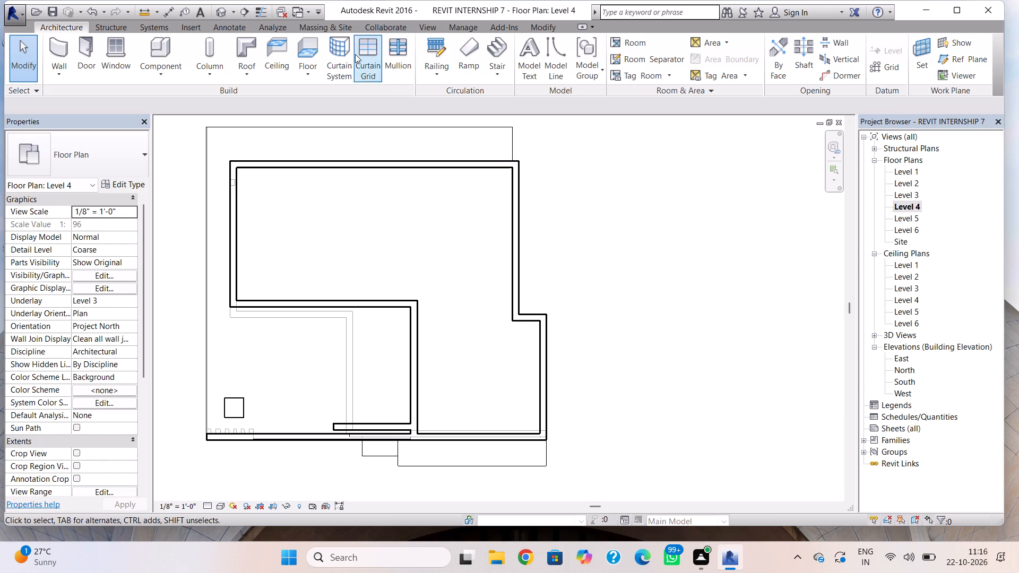
In the 3D view, delete the long Level 4 recess wall on the building's right side.
click(221, 11)
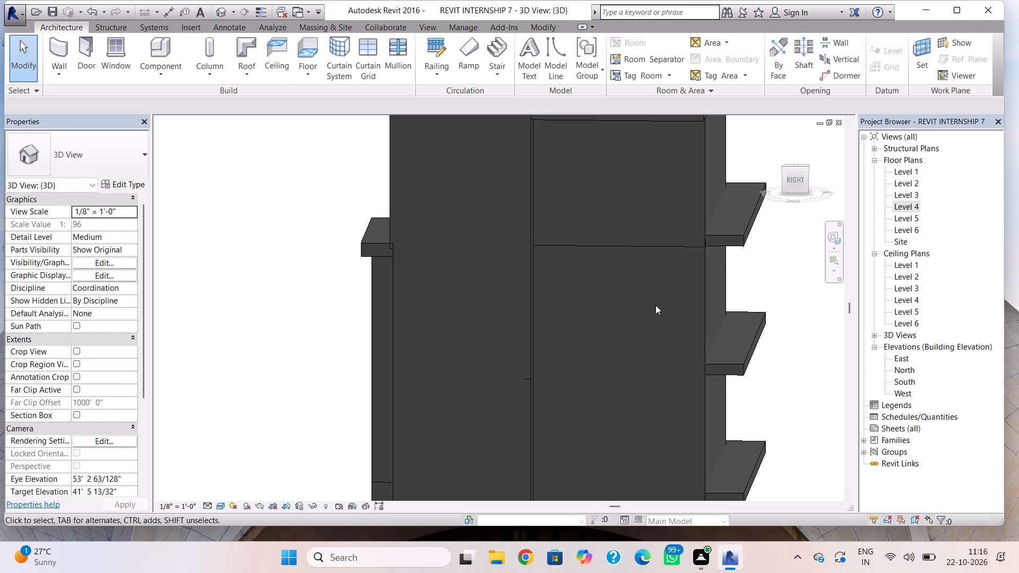
click(702, 219)
middle_drag(642, 244, 633, 303)
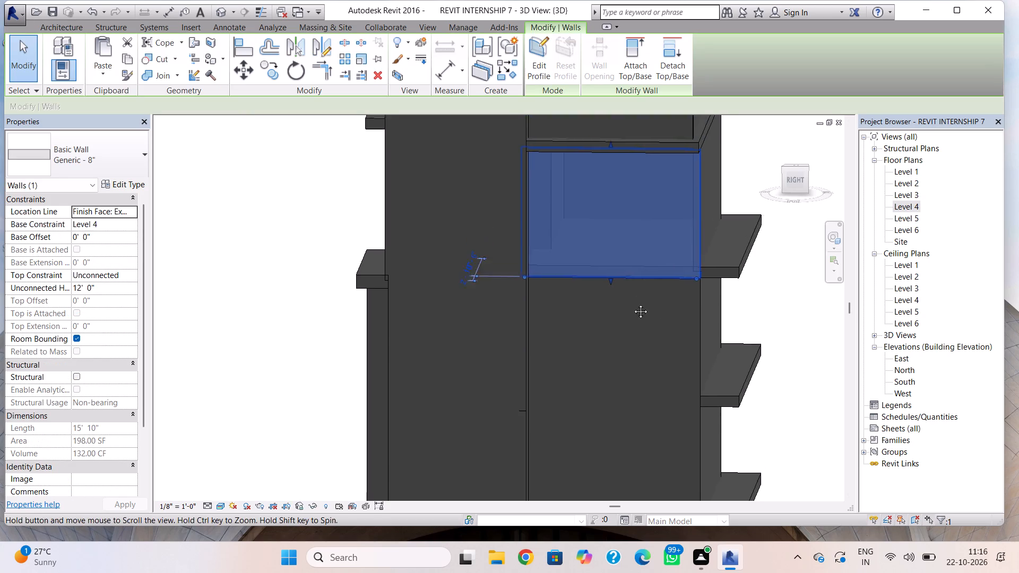
middle_drag(633, 303, 621, 349)
key(Delete)
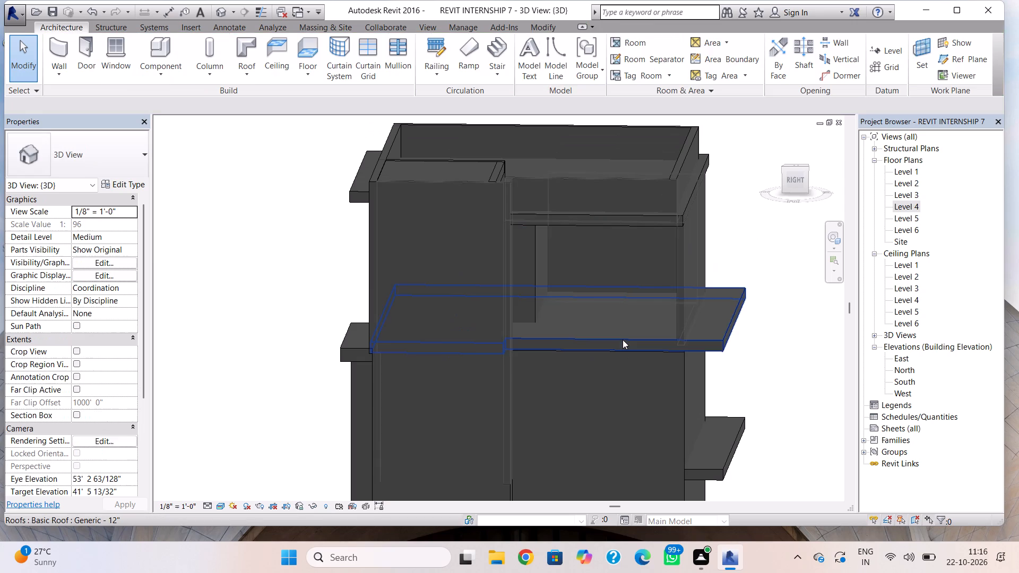
Extend the top of the long recess wall below up to the underside of the Level 5 roof slab.
click(617, 353)
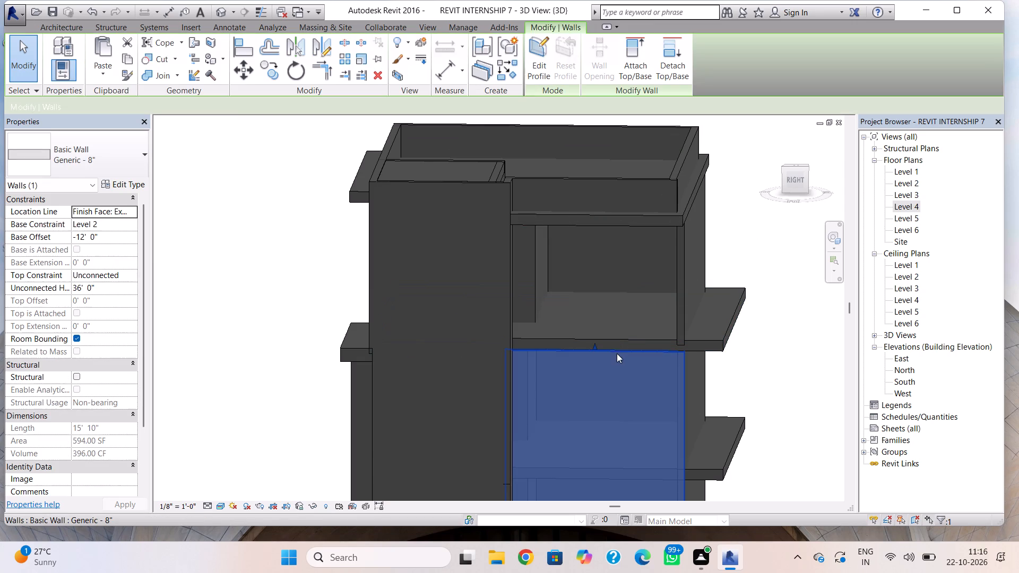
drag(598, 346, 602, 231)
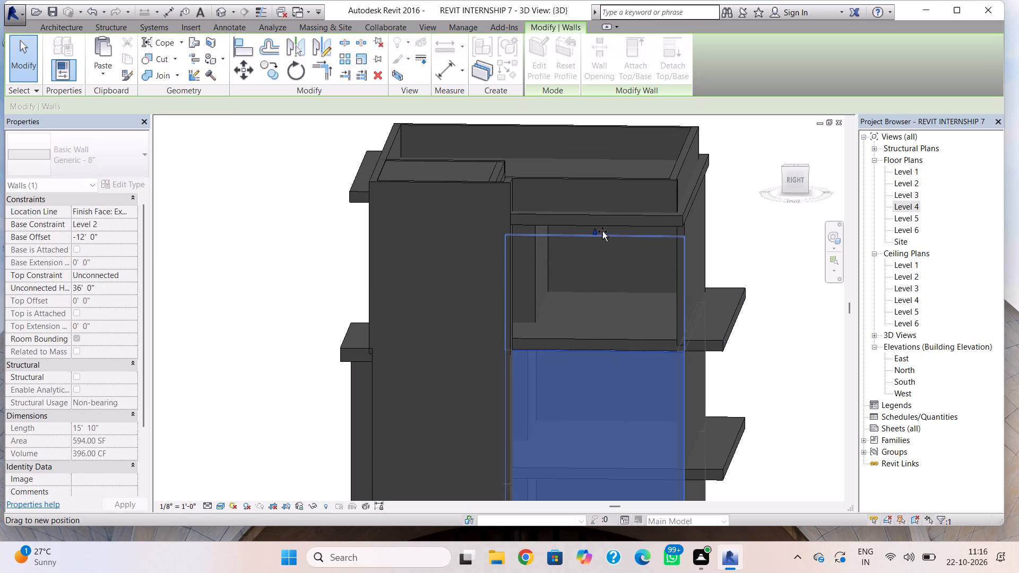
drag(602, 231, 603, 225)
key(Escape)
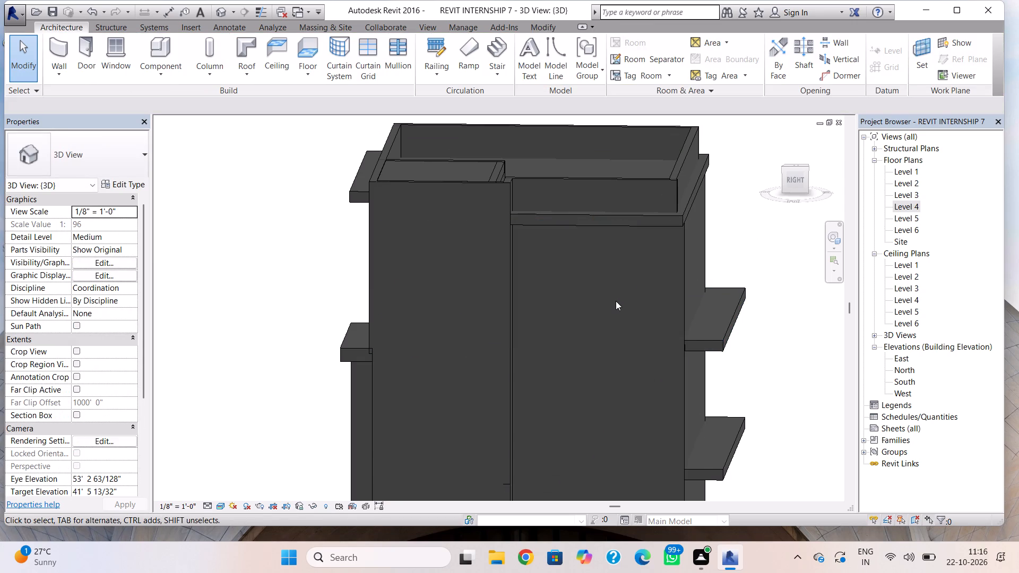
Edit the Level 5 roof footprint in the Level 5 plan and delete its straight right boundary line.
double_click(899, 219)
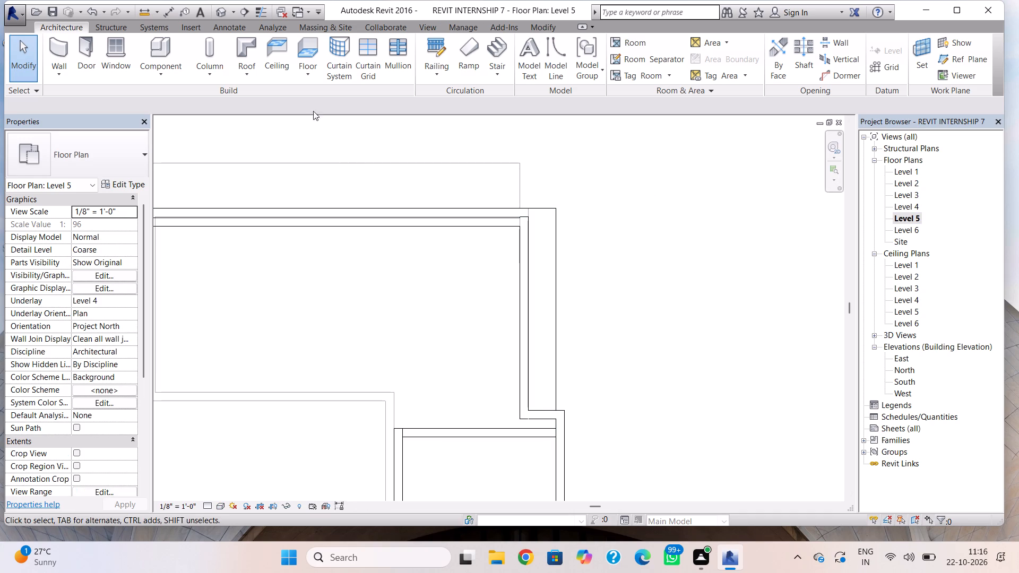
double_click(221, 5)
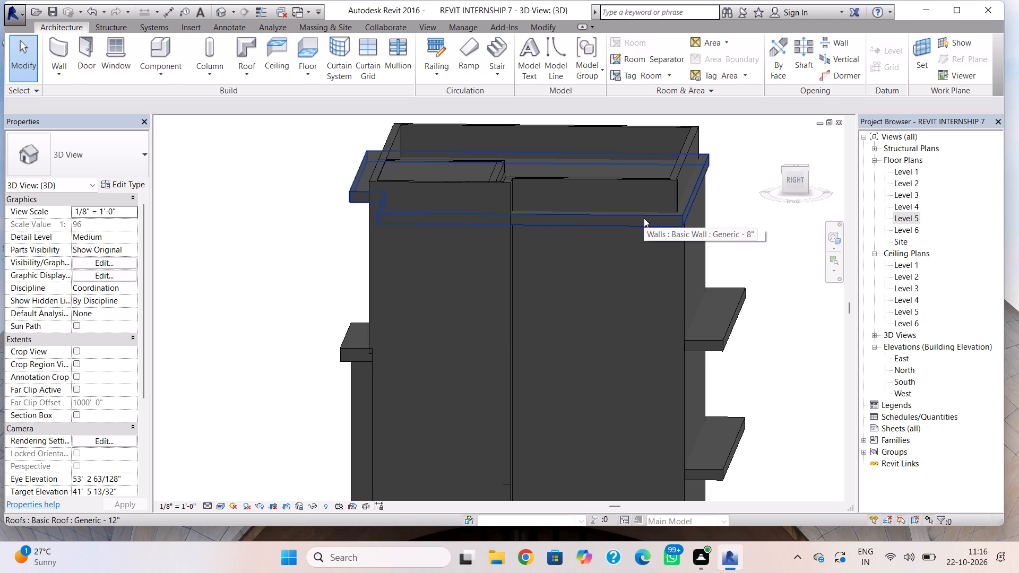
double_click(644, 218)
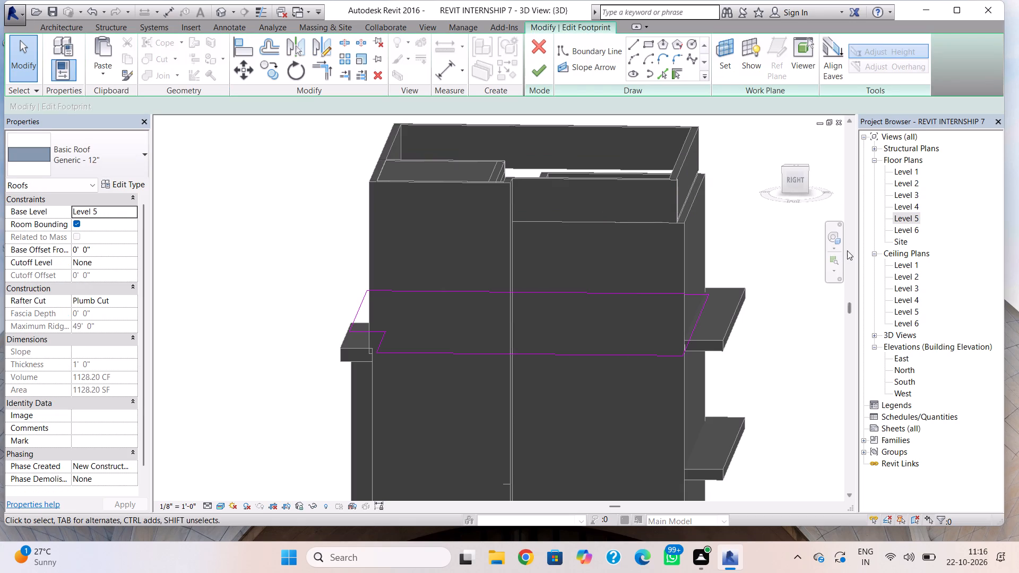
double_click(902, 219)
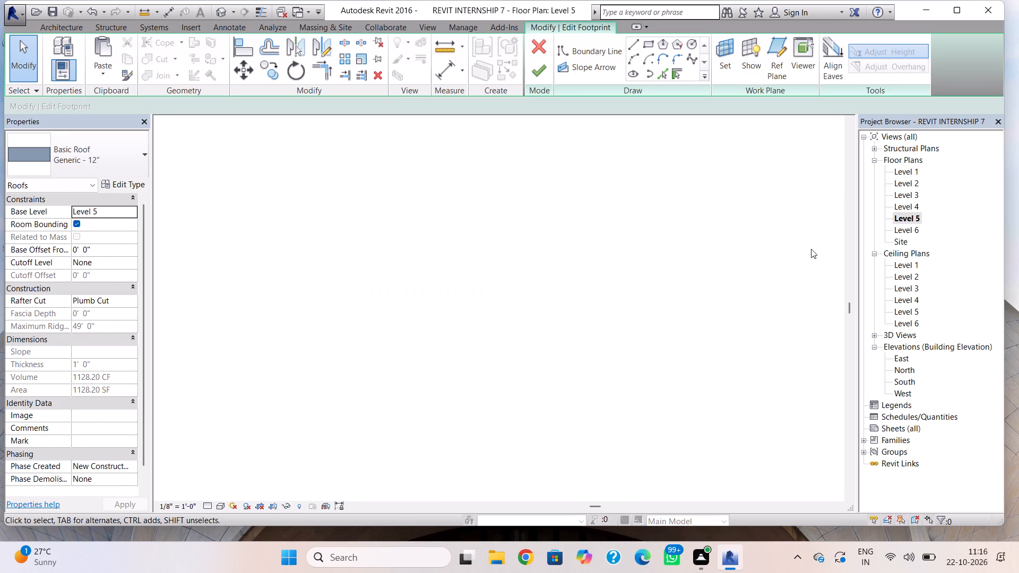
middle_drag(584, 299, 584, 285)
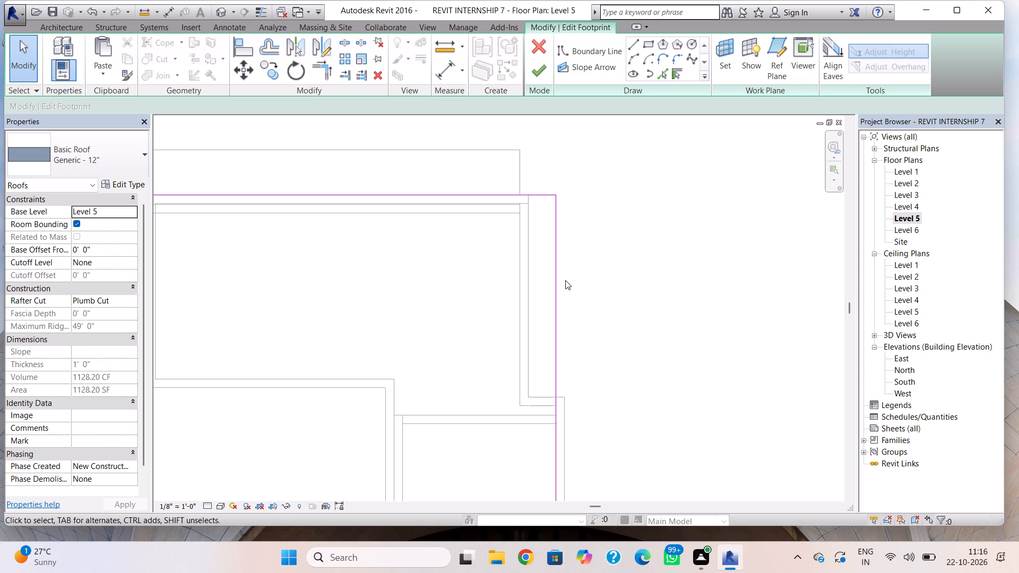
click(556, 280)
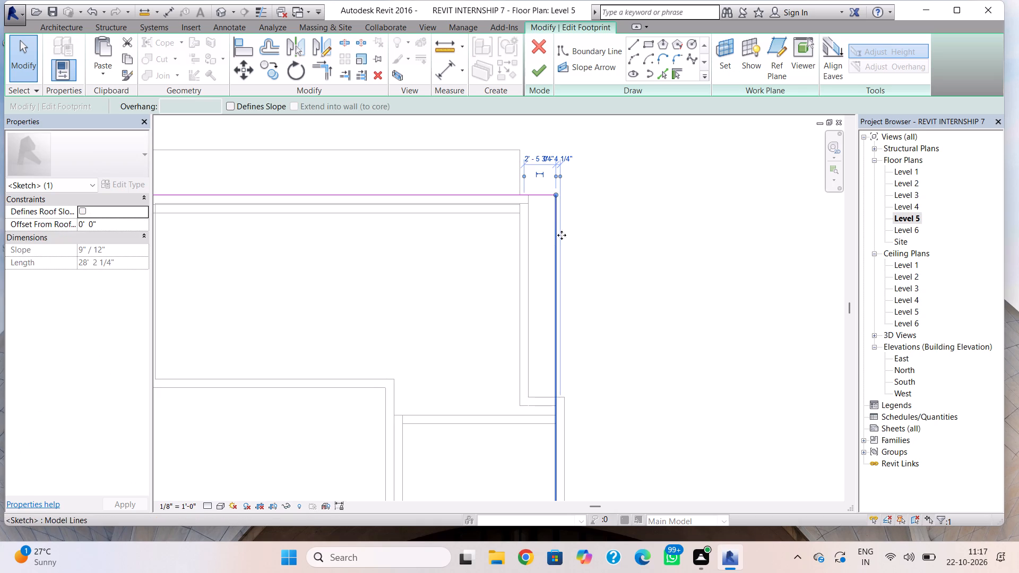
key(Delete)
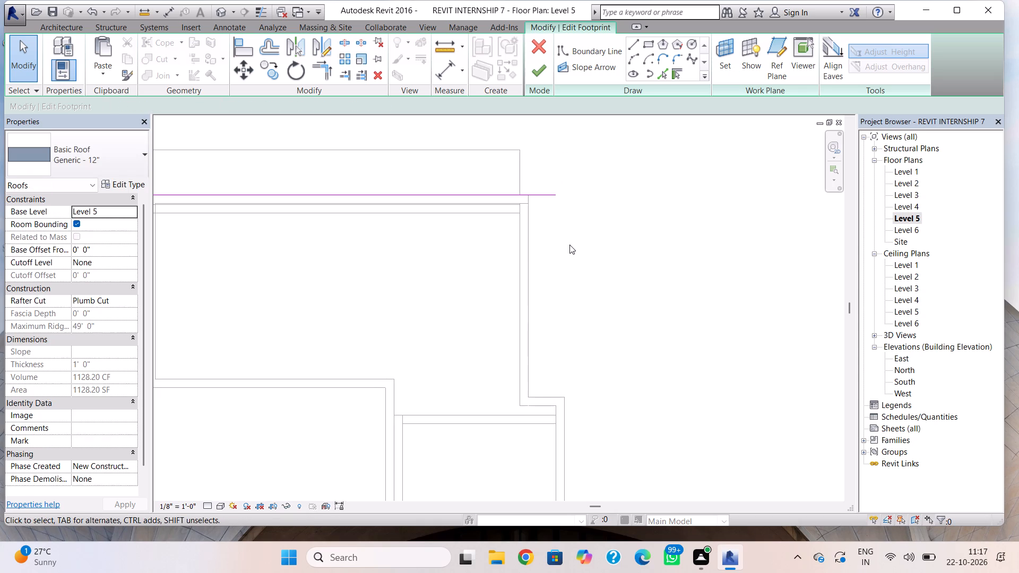
Draw stepped boundary lines along the recess walls from the rear boundary to the front boundary, with a 2' 10" jog at the recess.
click(633, 42)
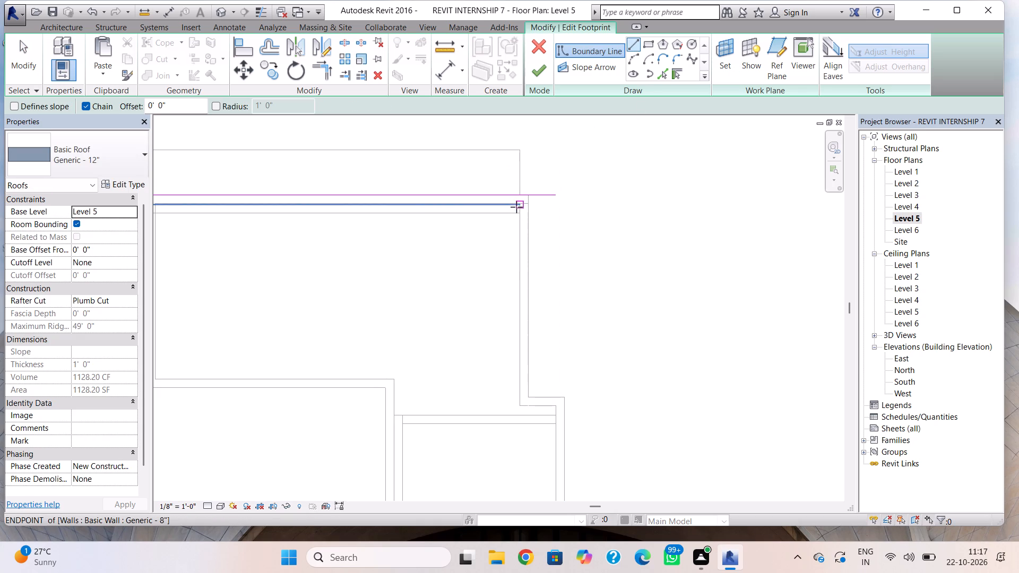
click(521, 200)
key(Escape)
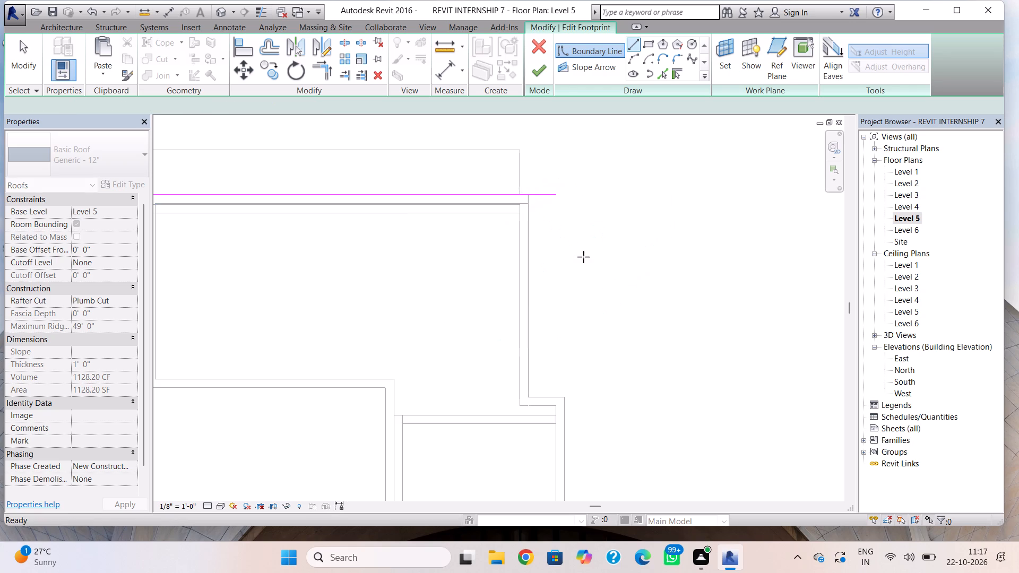
click(517, 190)
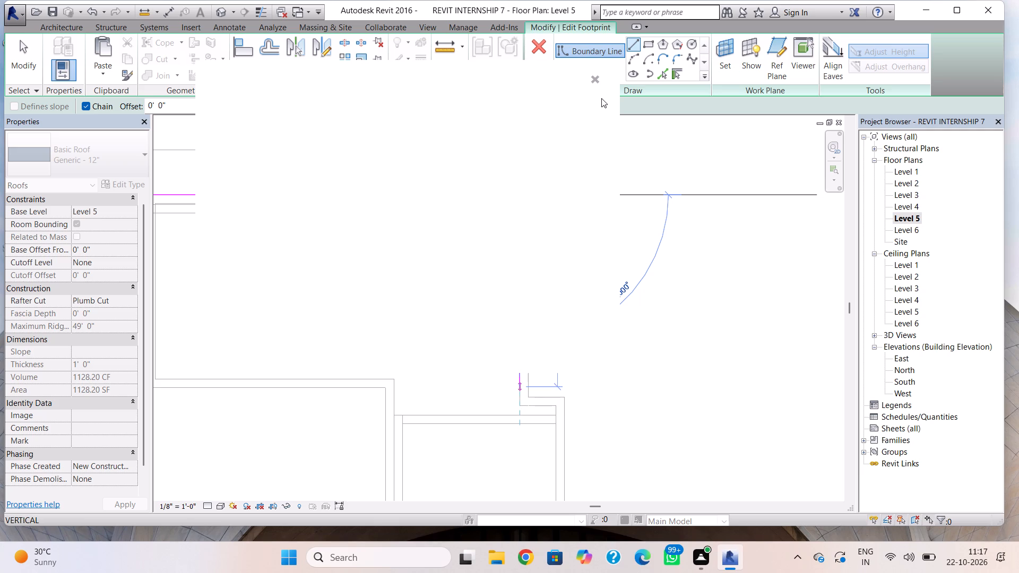
click(592, 81)
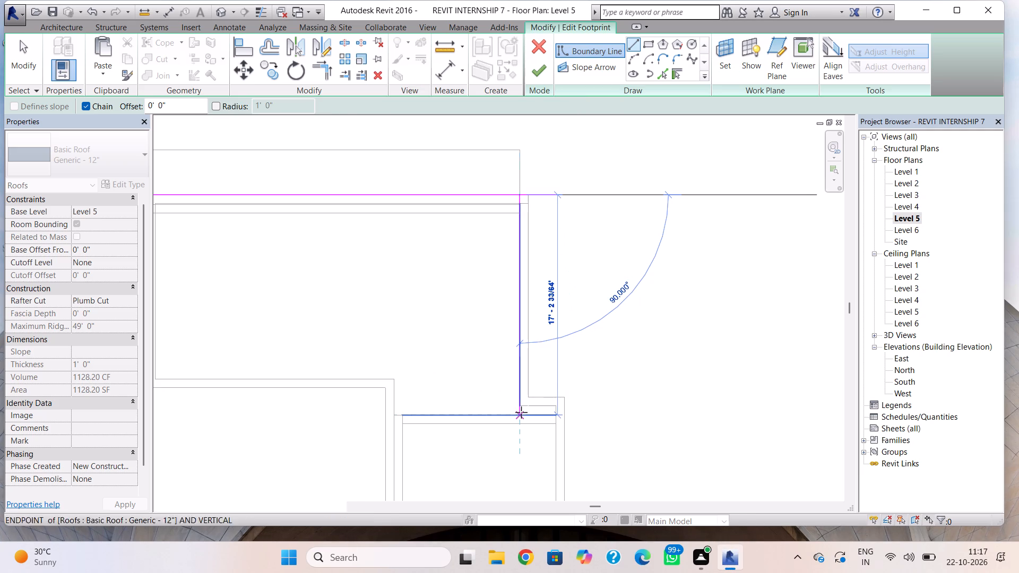
click(521, 407)
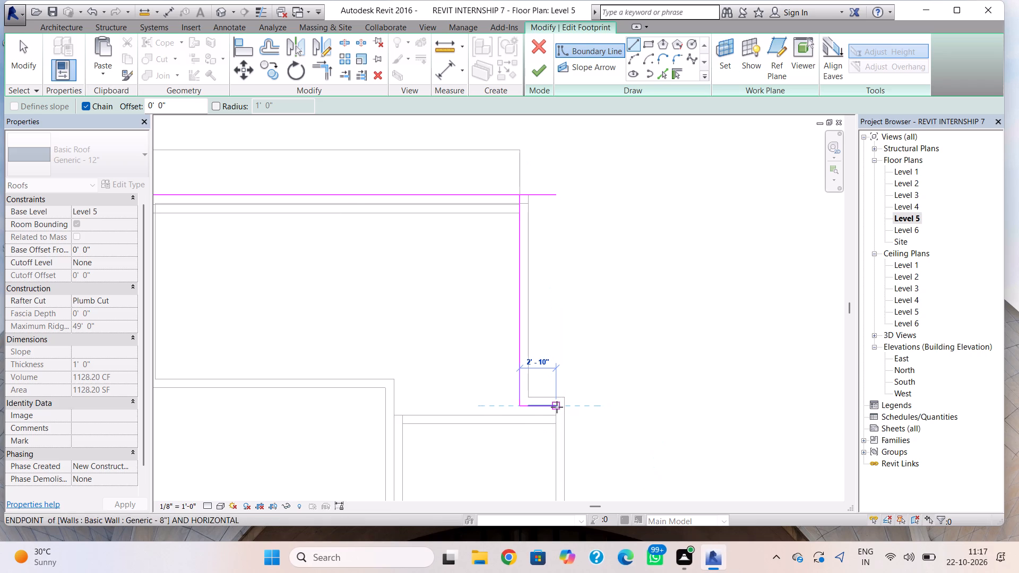
click(557, 407)
middle_drag(560, 446, 555, 306)
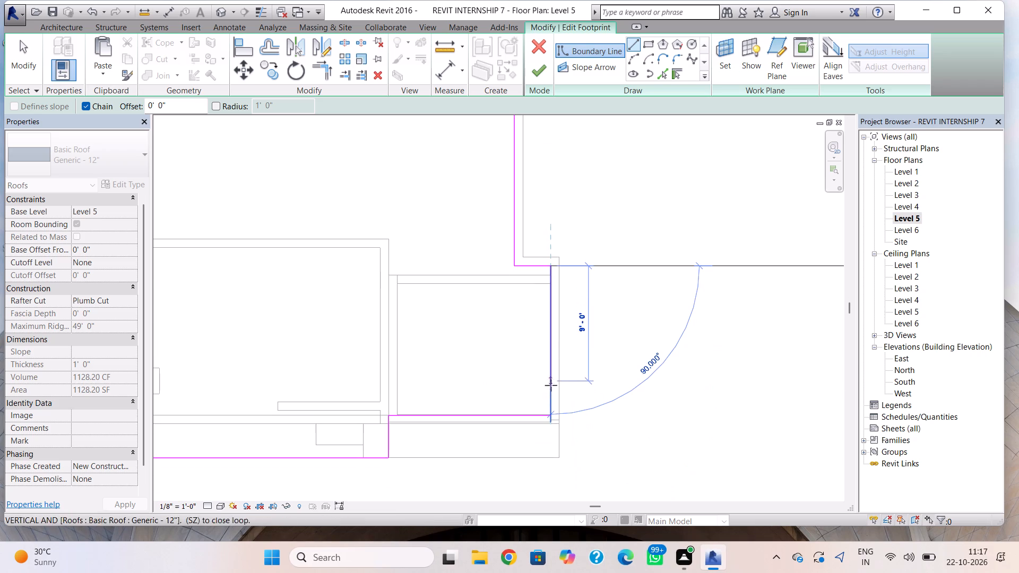
click(549, 414)
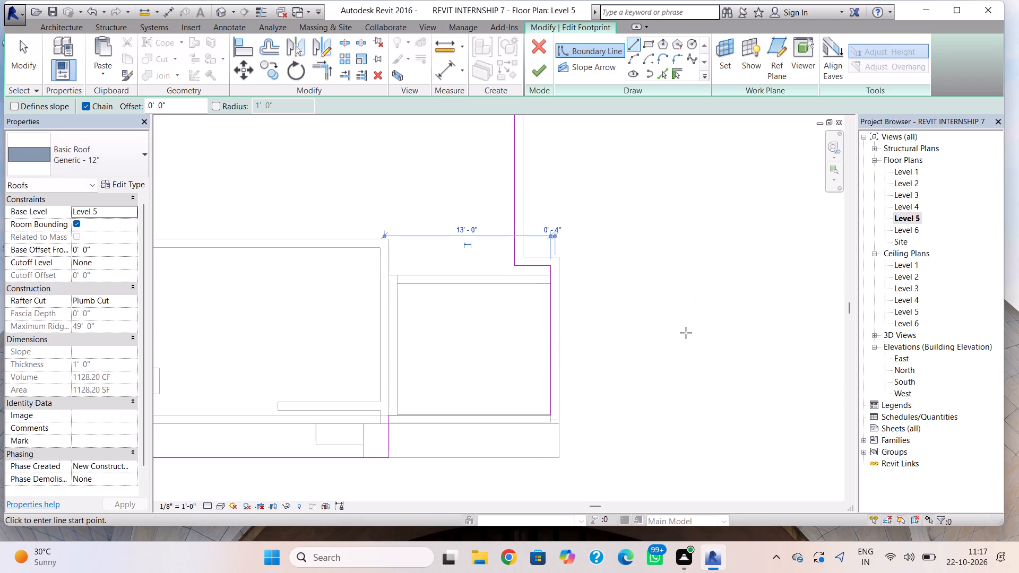
key(Escape)
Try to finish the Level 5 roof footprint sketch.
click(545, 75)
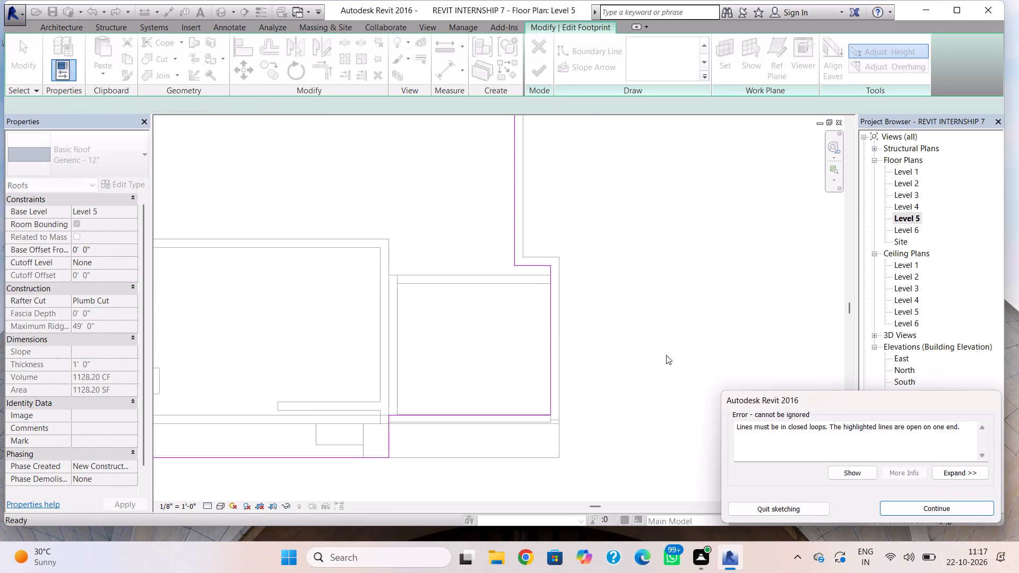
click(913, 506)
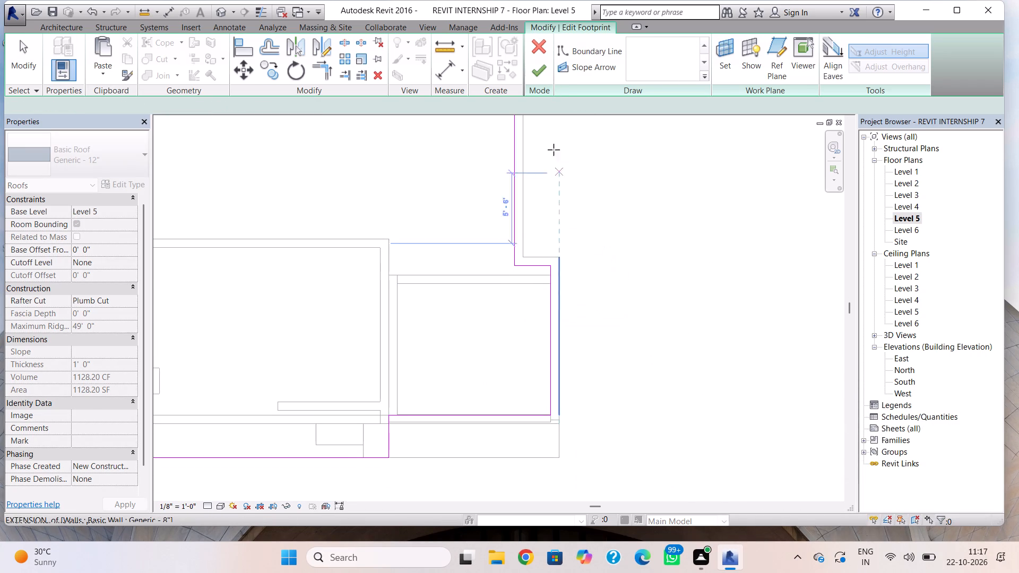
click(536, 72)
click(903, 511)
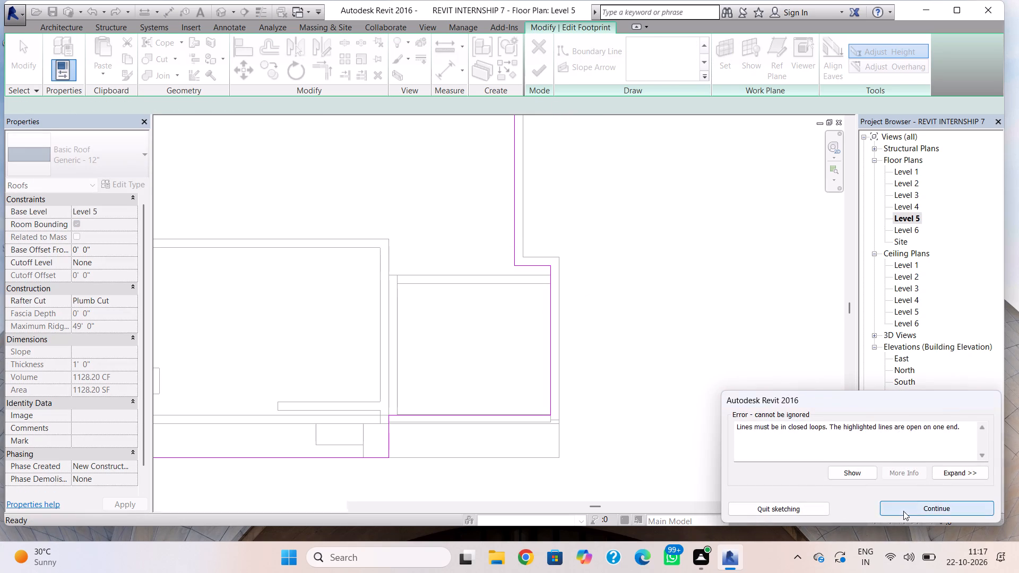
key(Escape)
Shorten the rear boundary line to the new recess corner and finish the Level 5 roof footprint, trying to attach the highlighted walls.
scroll(622, 290, down, 2)
scroll(621, 361, down, 1)
middle_drag(621, 361, 617, 430)
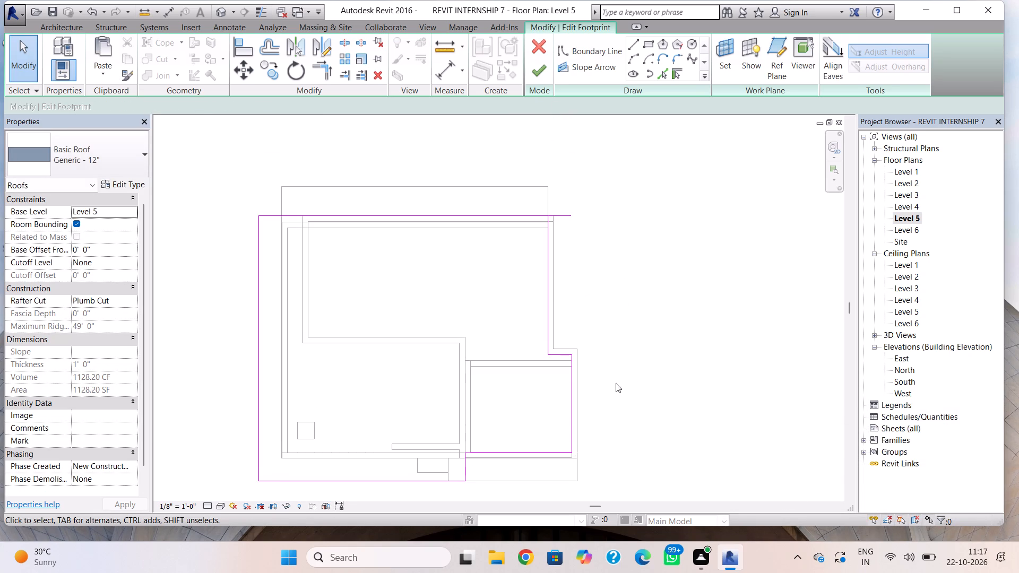
scroll(563, 214, up, 5)
click(558, 219)
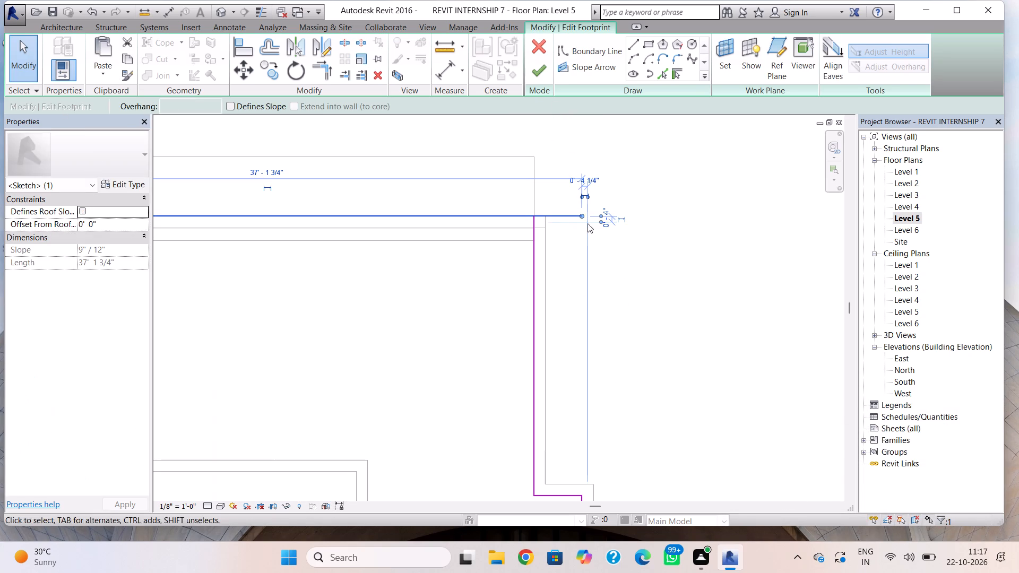
drag(582, 213, 530, 215)
key(Escape)
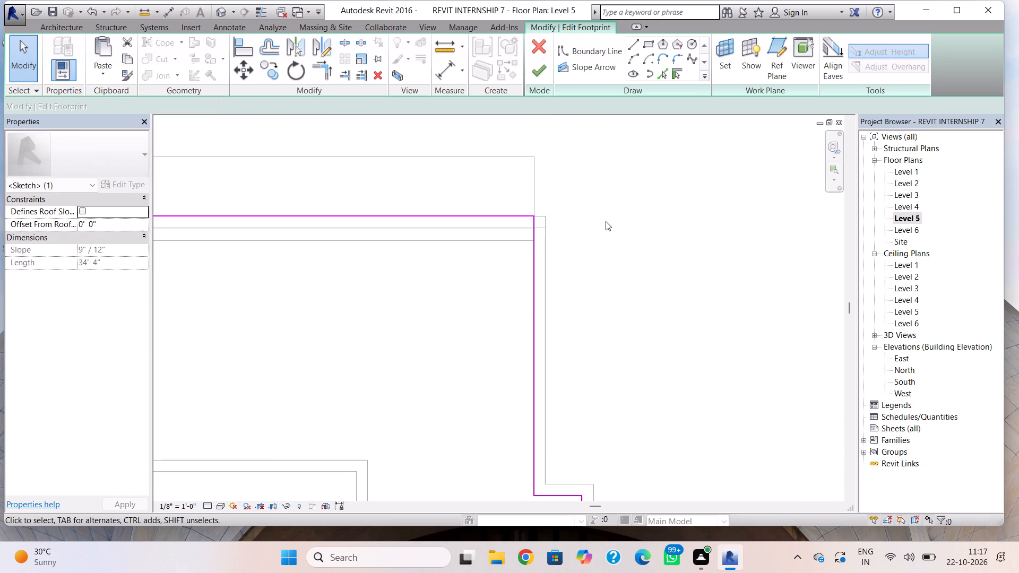
click(542, 74)
click(558, 281)
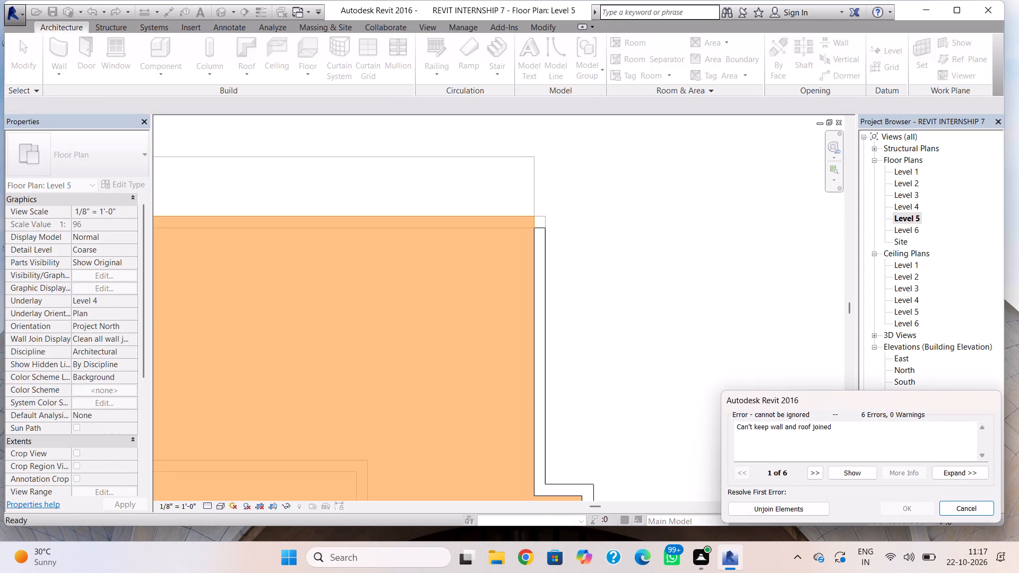
click(965, 506)
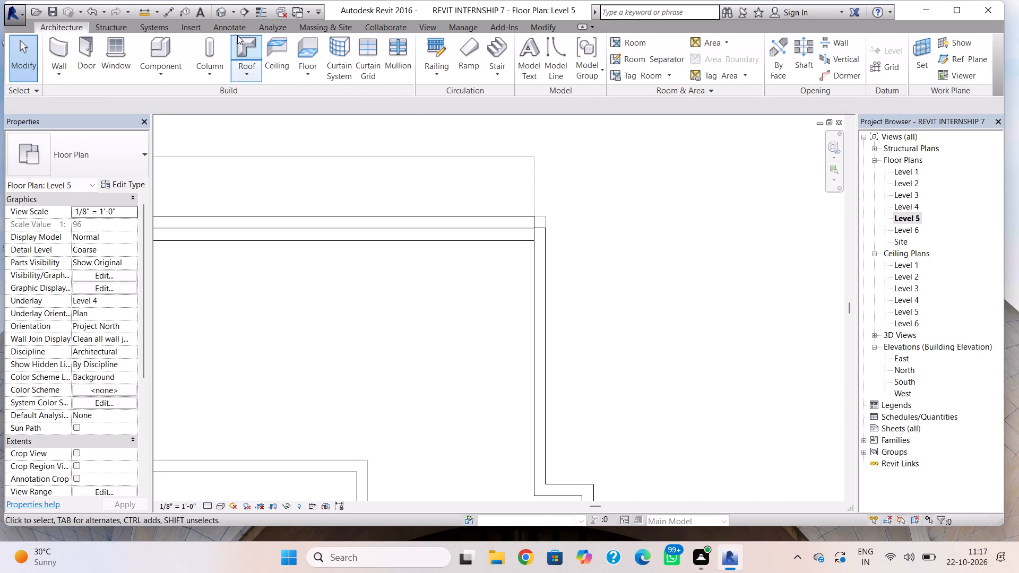
In the 3D view, delete the long Level 5 parapet wall along the right-side recess.
click(219, 12)
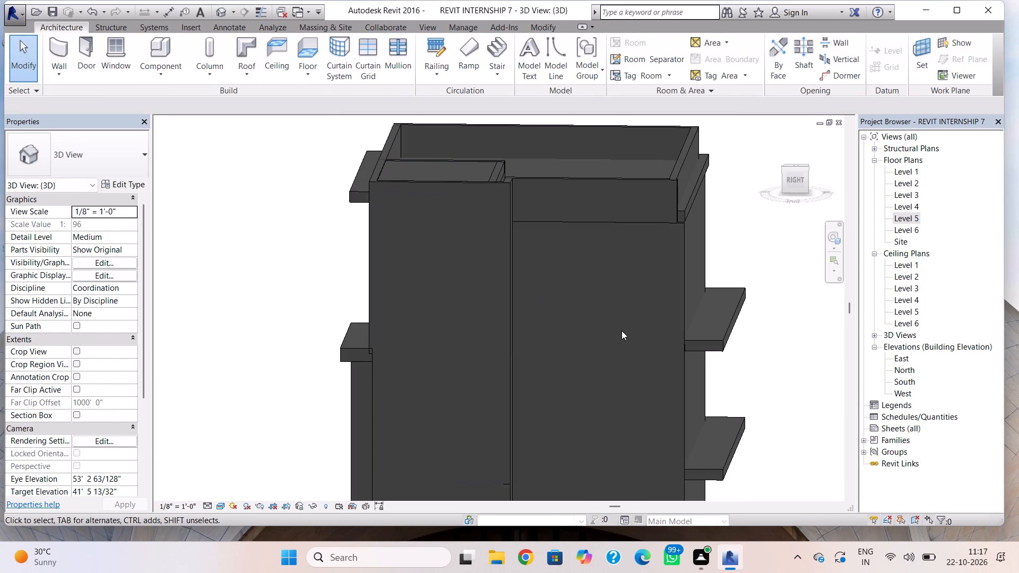
click(600, 178)
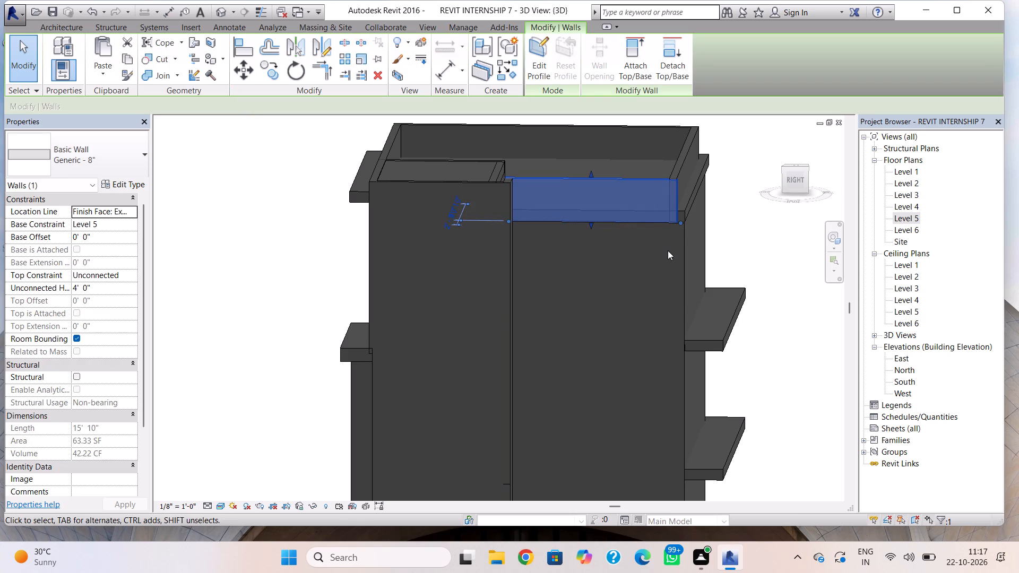
key(Delete)
Extend the top of the long recess wall below up to the neighbouring parapet tops, making it about 51' 10" high.
click(660, 225)
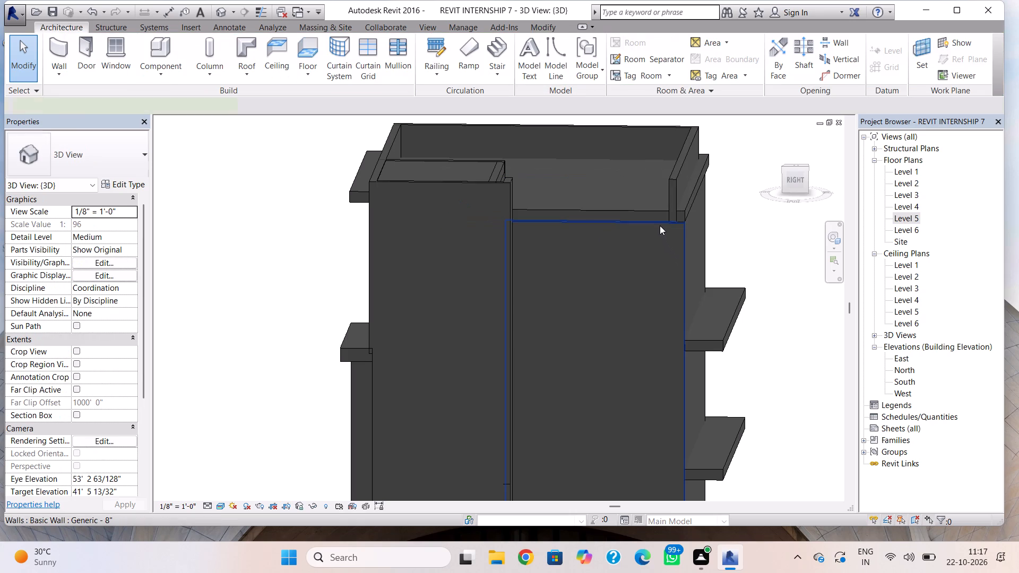
drag(593, 218, 589, 182)
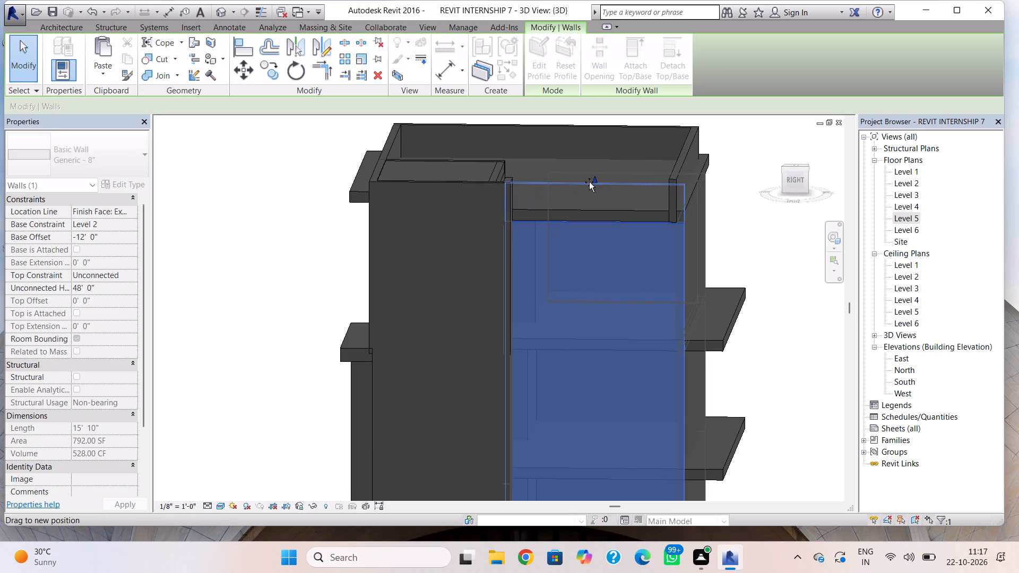
drag(589, 182, 590, 184)
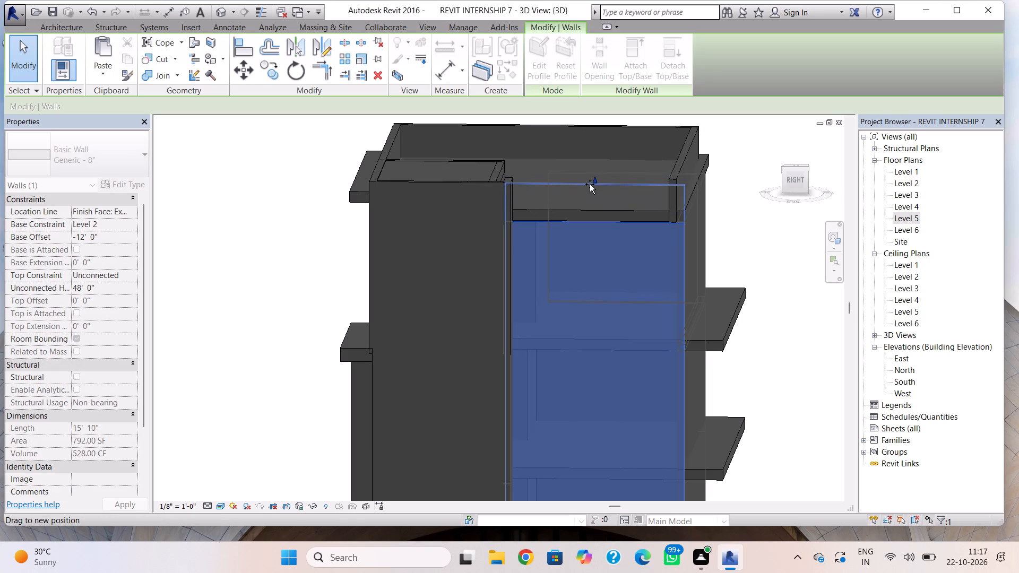
drag(590, 184, 590, 180)
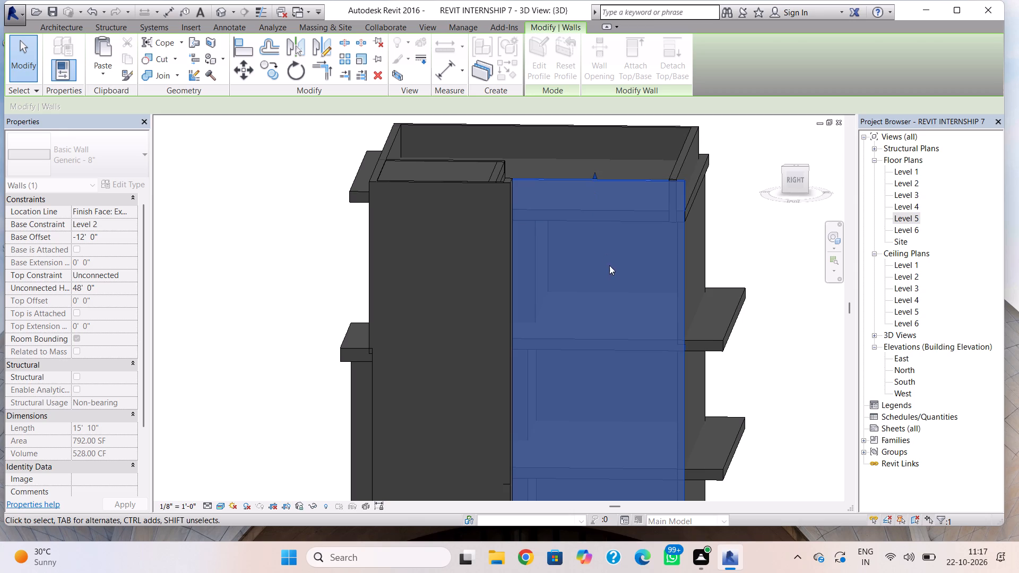
key(Escape)
Raise the top of the long recess wall flush with the adjoining parapet top, making it 52' 0" high.
shift+right_drag(545, 320, 593, 344)
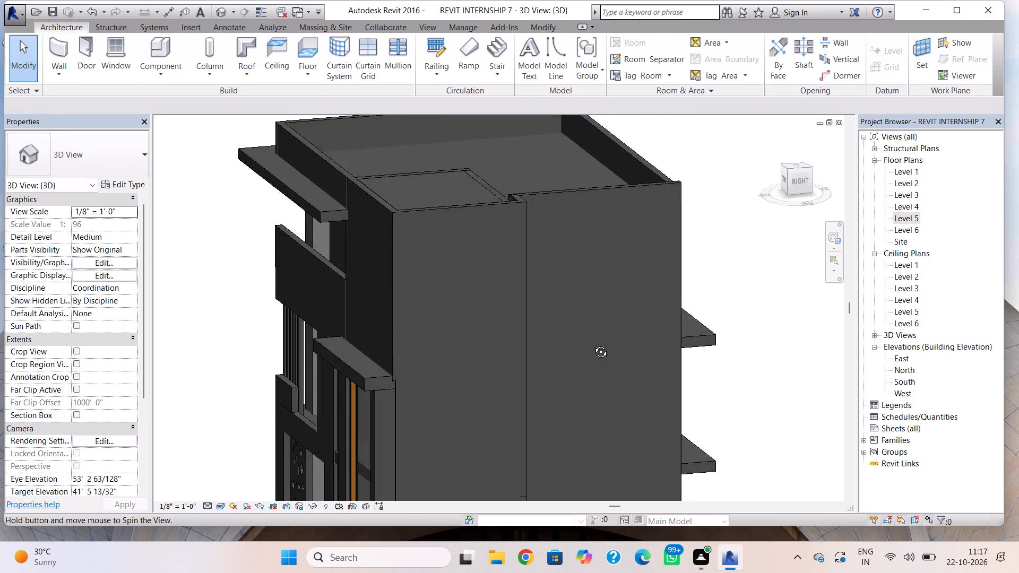
shift+right_drag(593, 344, 509, 442)
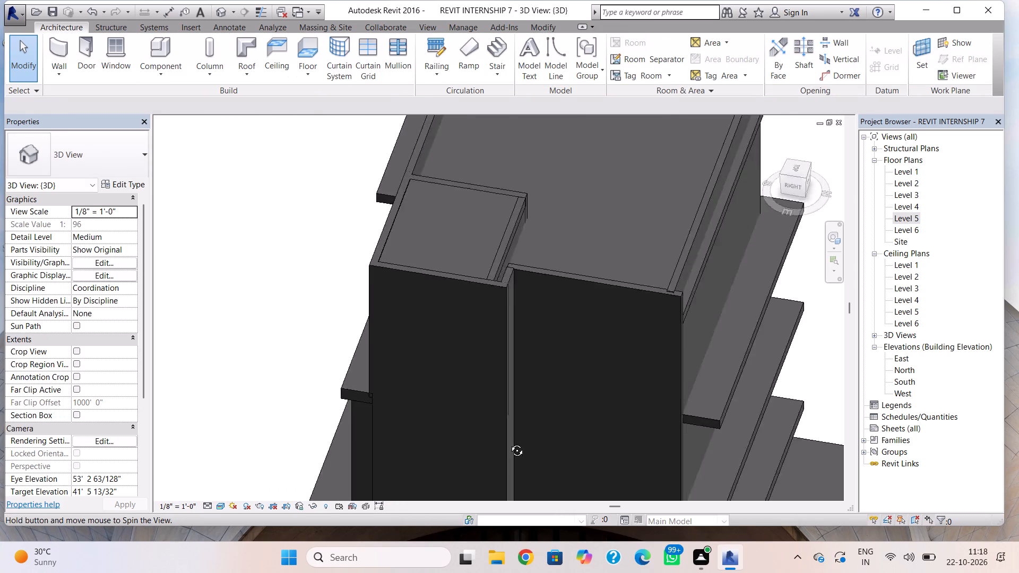
shift+right_drag(509, 442, 489, 421)
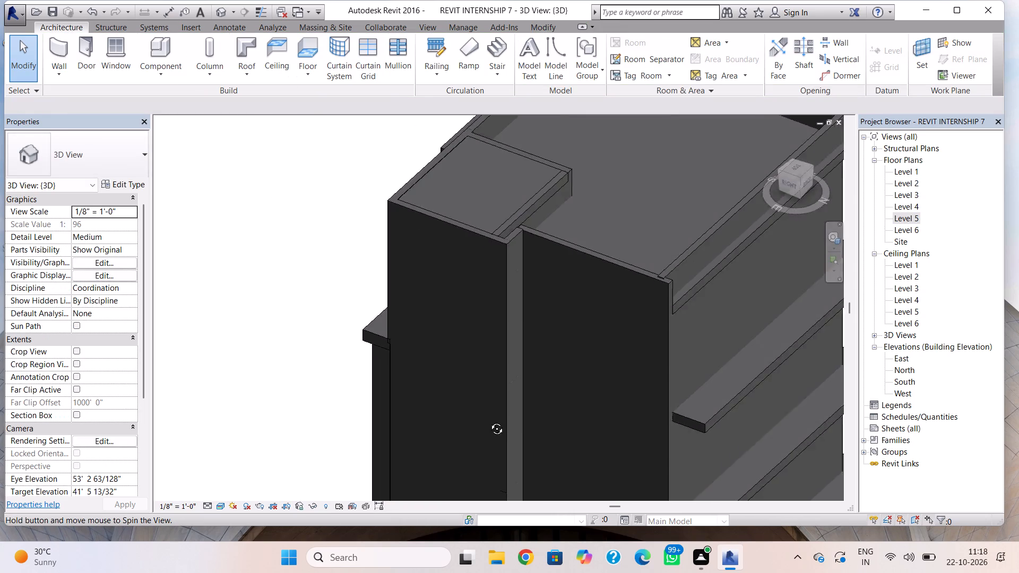
shift+right_drag(489, 421, 538, 420)
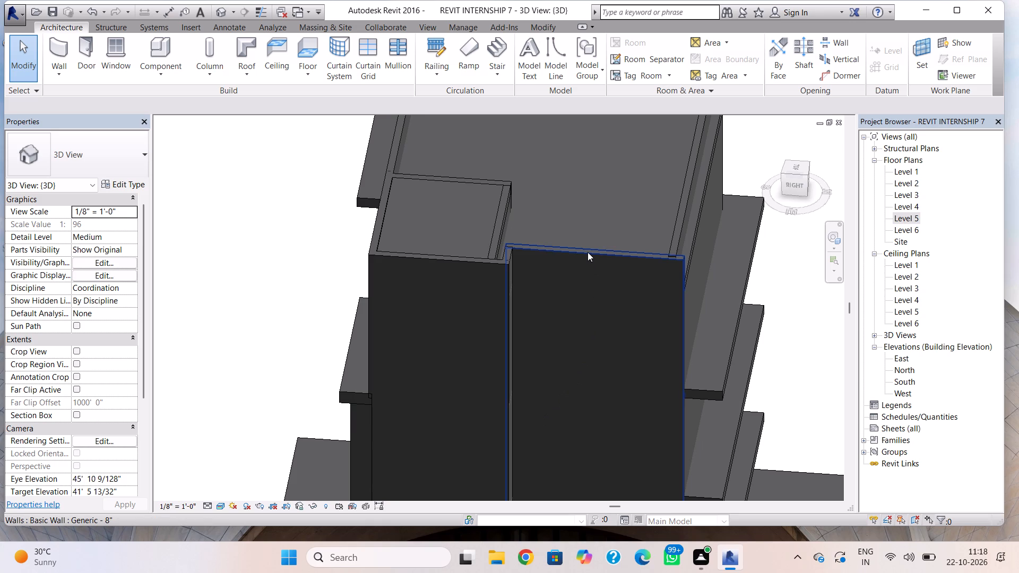
scroll(582, 254, up, 2)
shift+right_drag(582, 255, 622, 262)
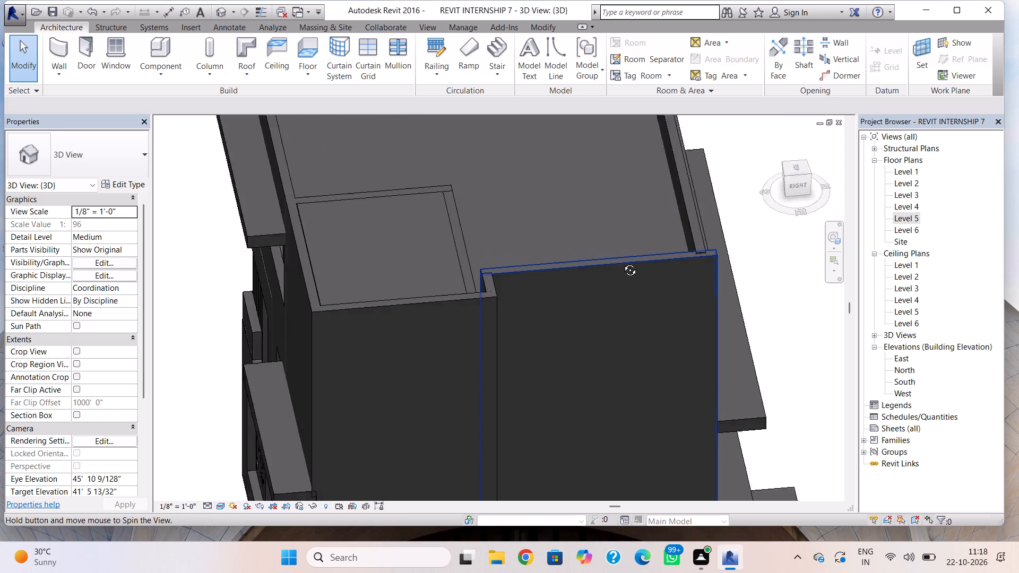
shift+right_drag(622, 262, 593, 220)
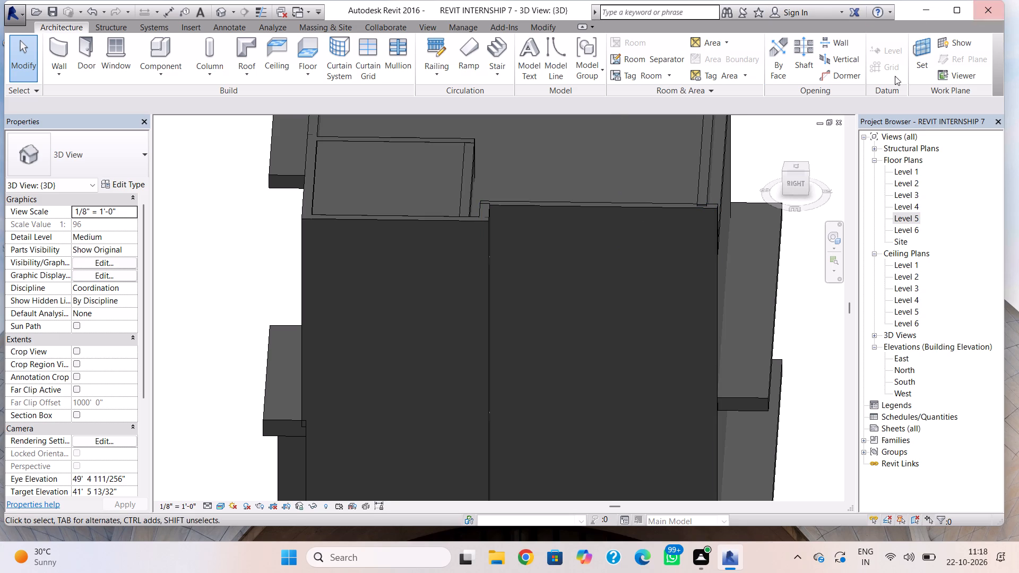
click(611, 213)
scroll(620, 207, up, 4)
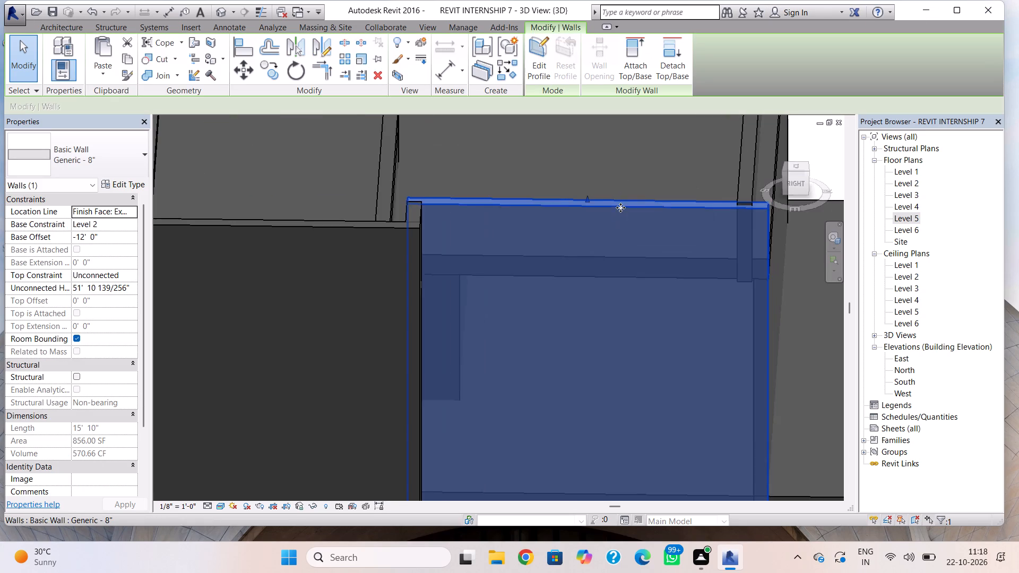
click(800, 186)
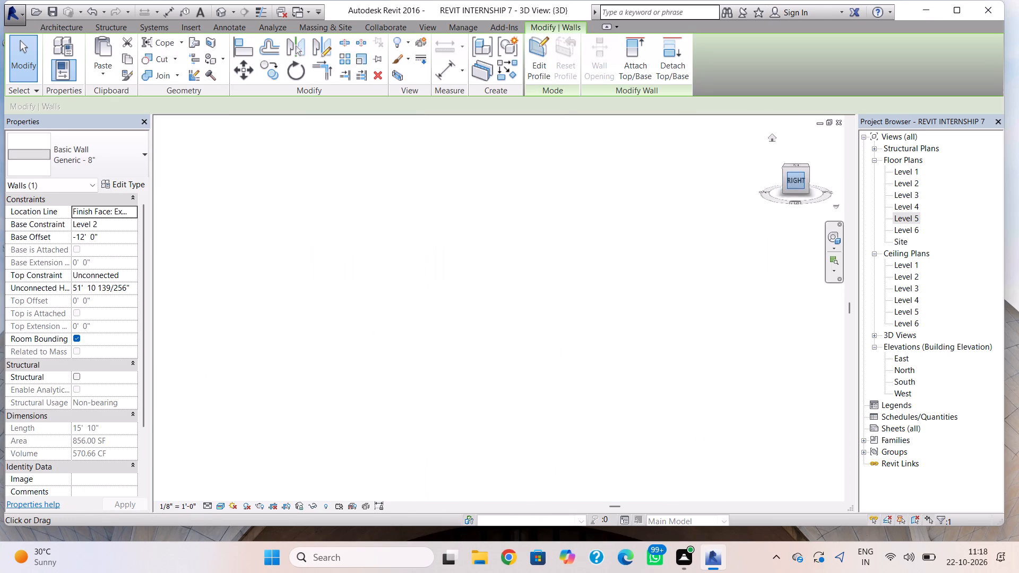
middle_drag(512, 170, 521, 199)
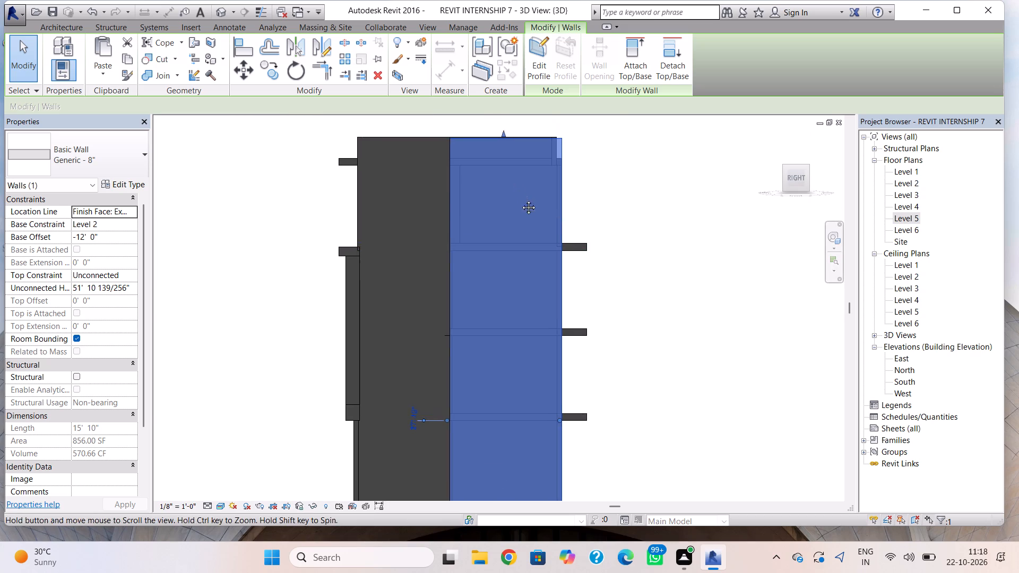
middle_drag(521, 199, 512, 311)
scroll(492, 269, up, 4)
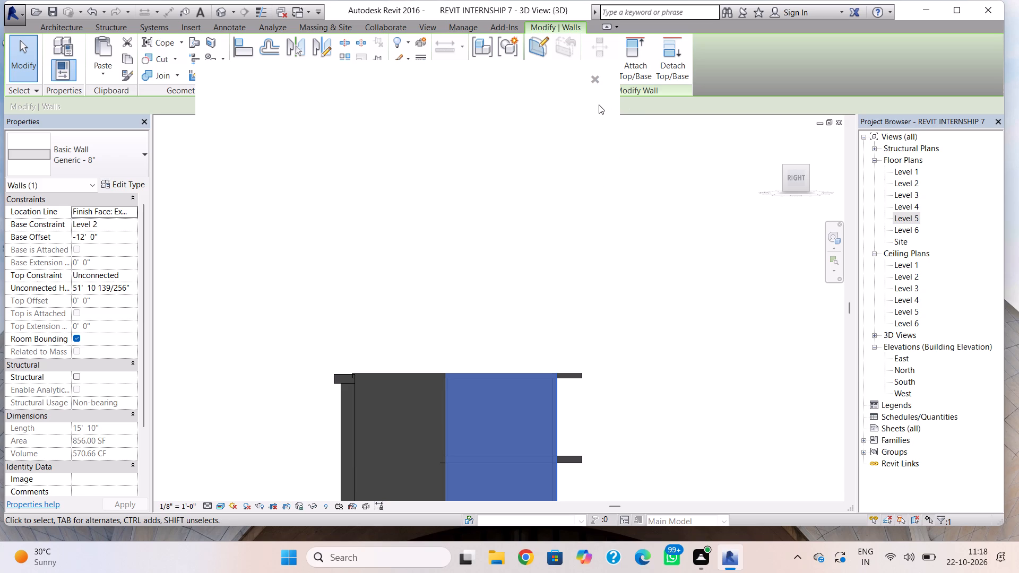
click(589, 81)
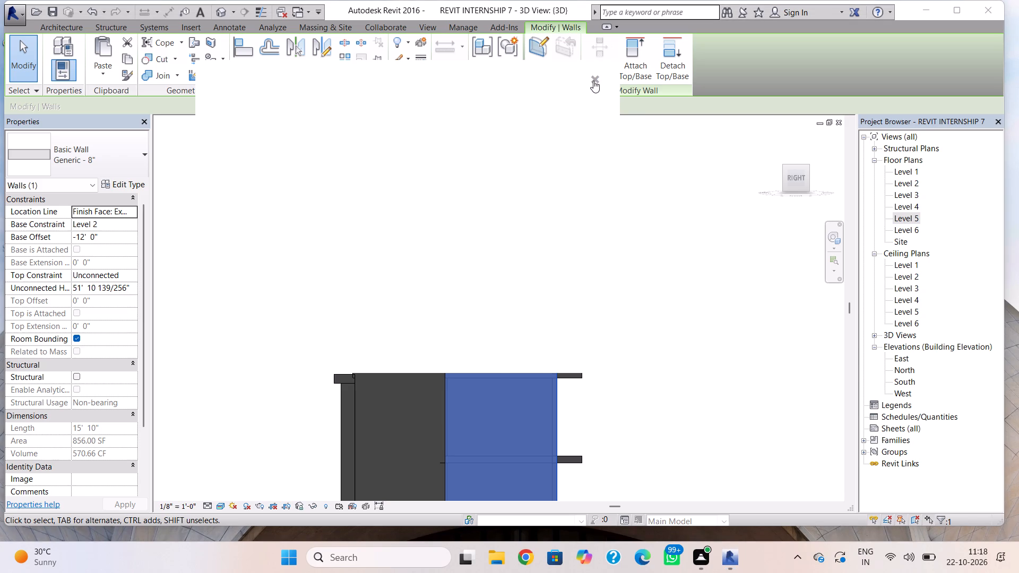
scroll(505, 273, up, 10)
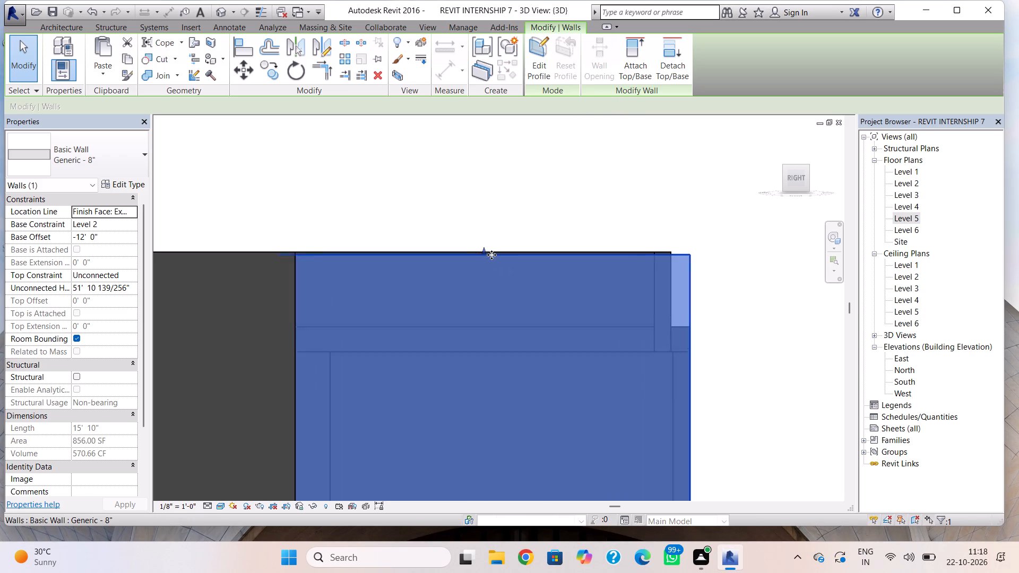
scroll(491, 255, up, 1)
drag(480, 250, 485, 249)
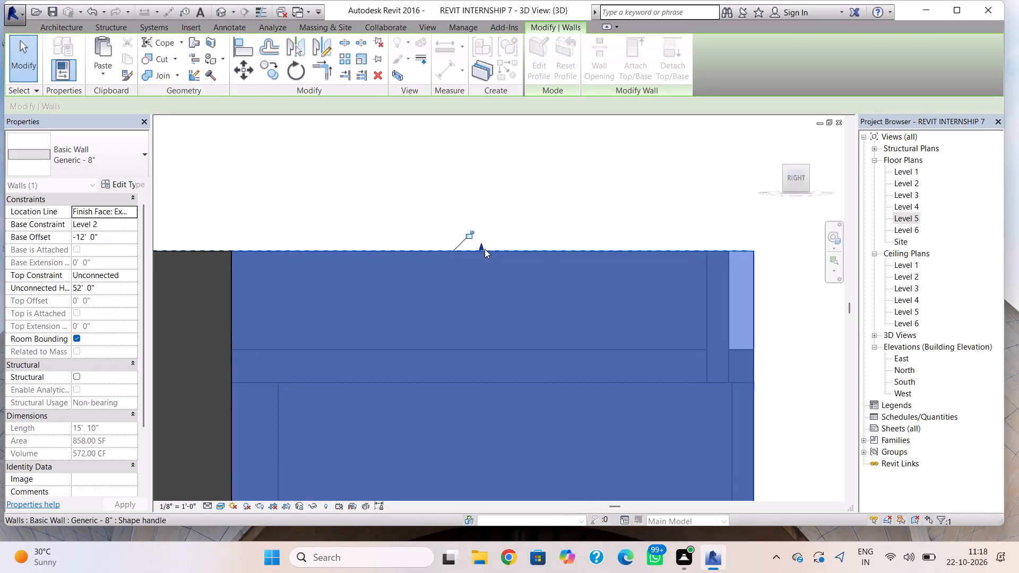
click(532, 213)
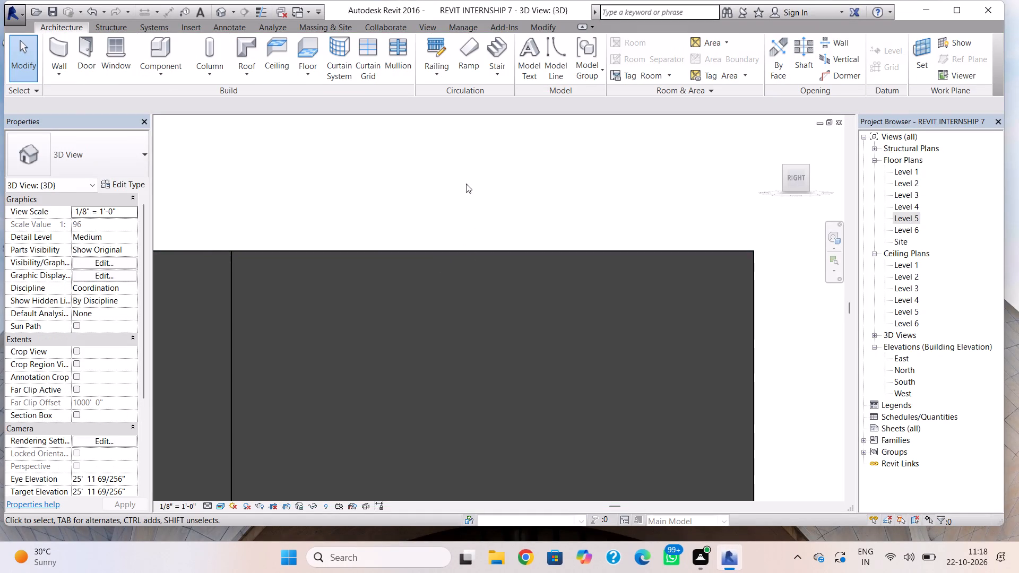
Delete the short 2' 10" recess return walls on Level 3, Level 4 and the Level 5 parapet.
scroll(477, 251, down, 9)
shift+right_drag(499, 275, 580, 361)
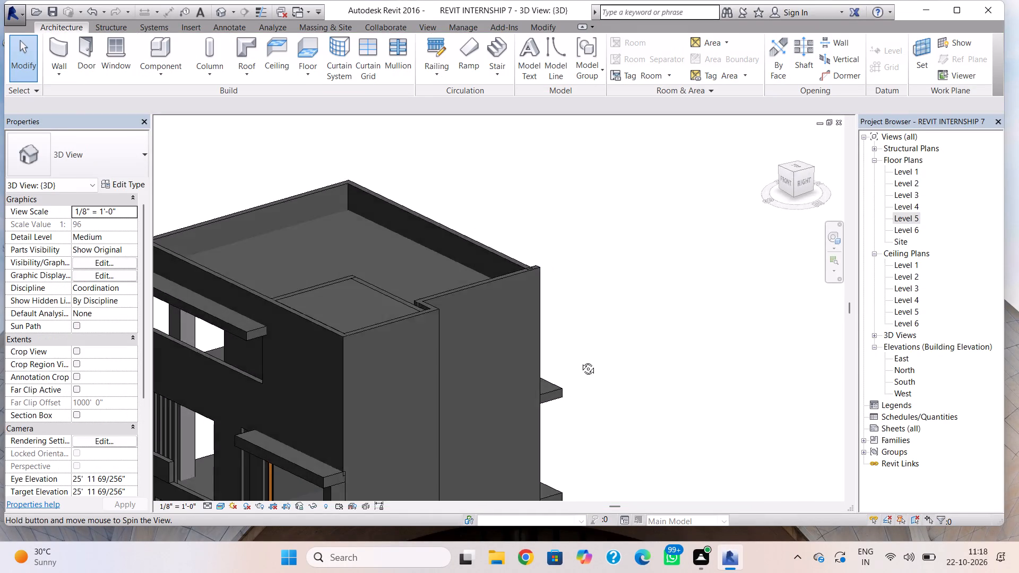
shift+right_drag(580, 361, 576, 376)
scroll(569, 363, down, 2)
middle_drag(548, 314, 570, 192)
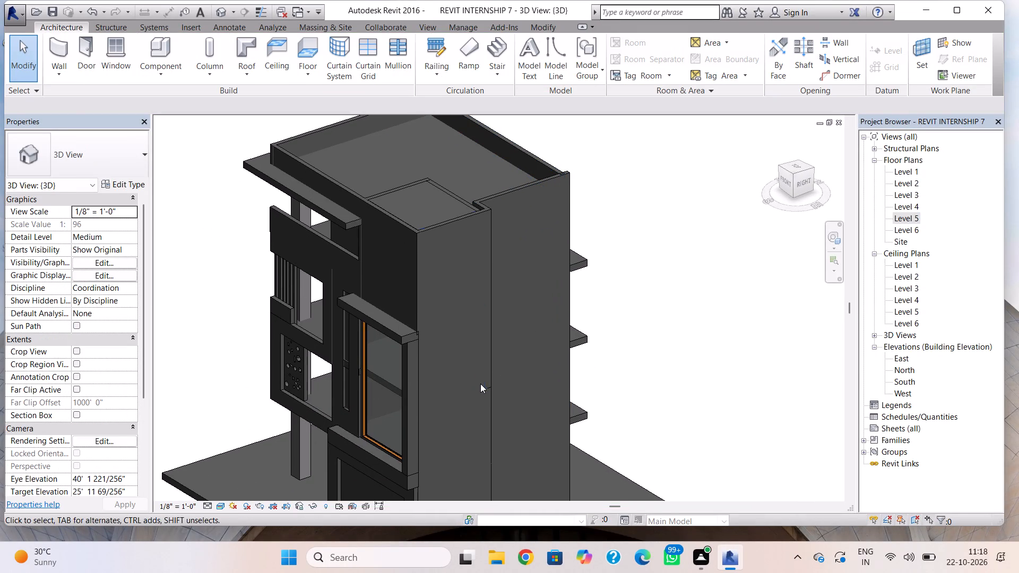
shift+right_drag(554, 374, 439, 359)
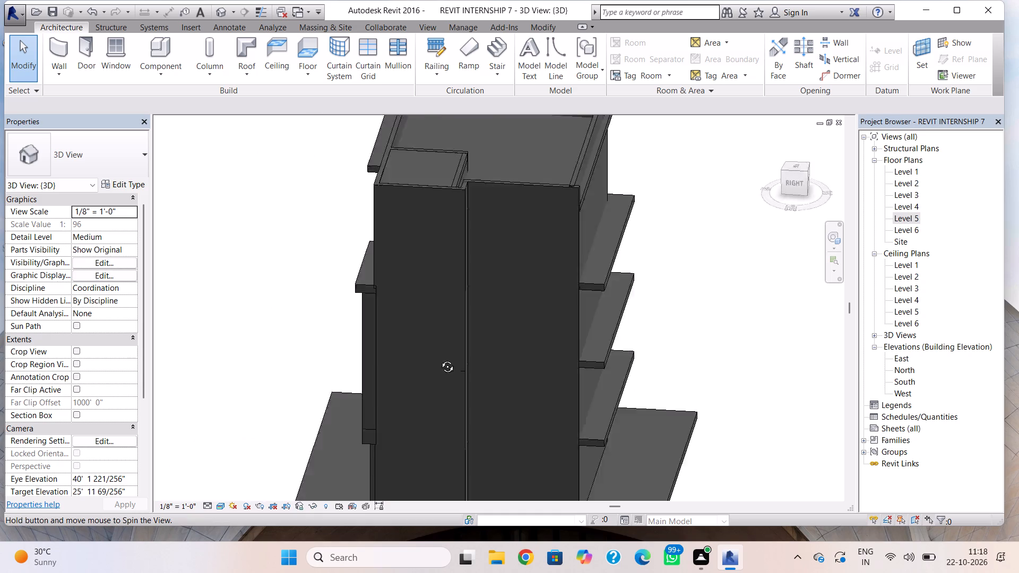
shift+right_drag(439, 359, 381, 311)
click(473, 335)
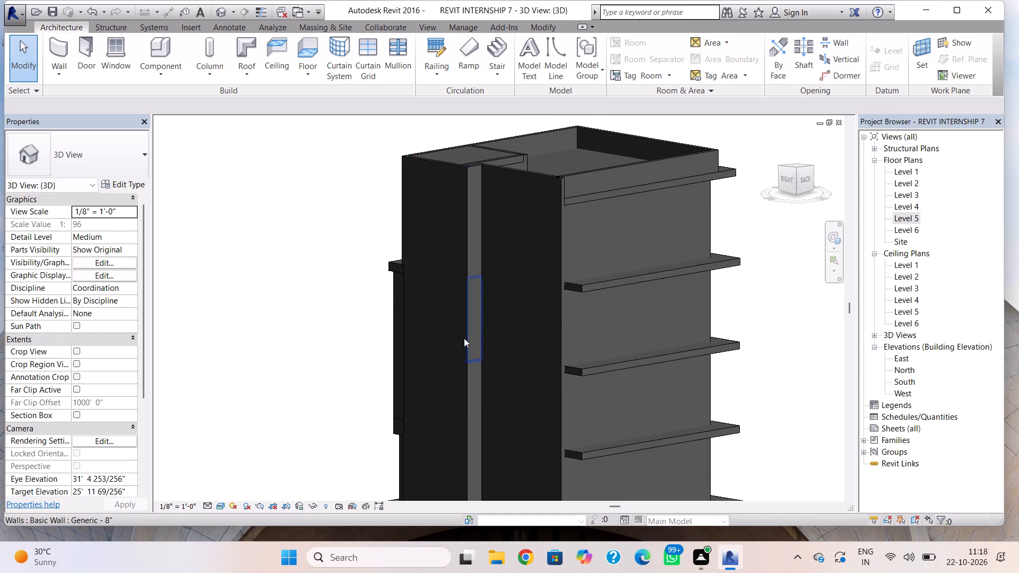
click(472, 337)
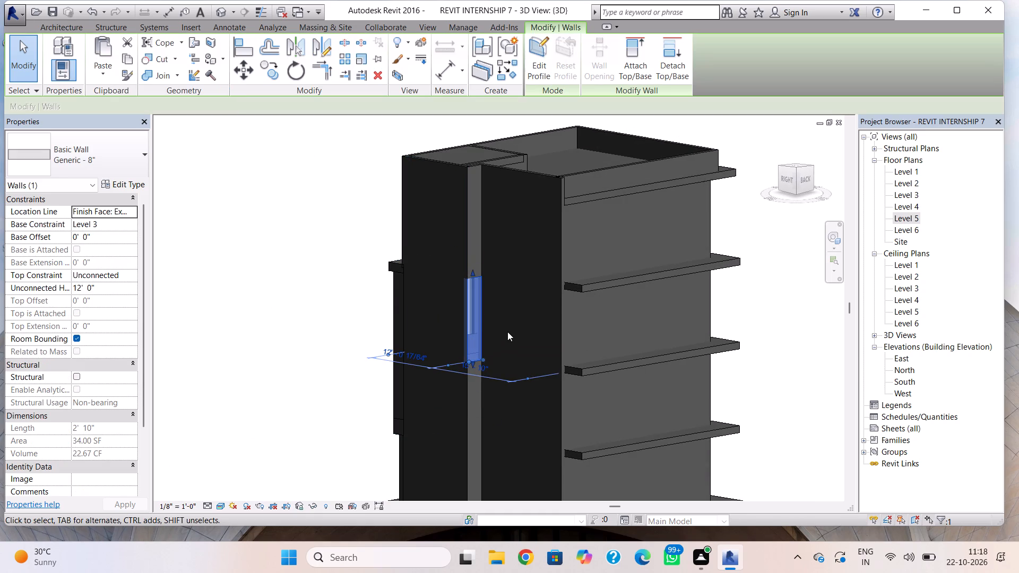
key(Delete)
click(476, 362)
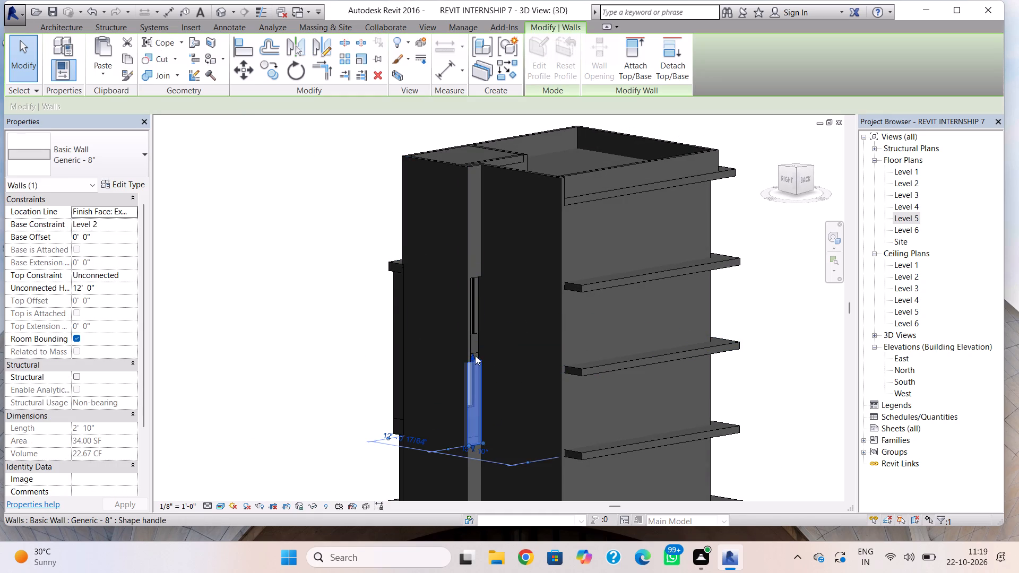
click(474, 266)
click(478, 273)
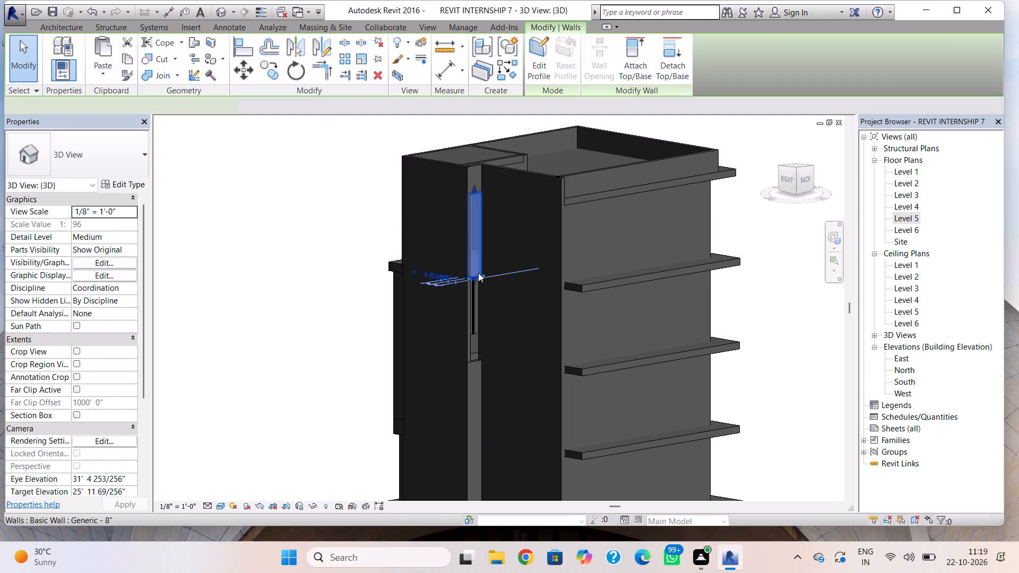
key(Delete)
click(474, 189)
key(Delete)
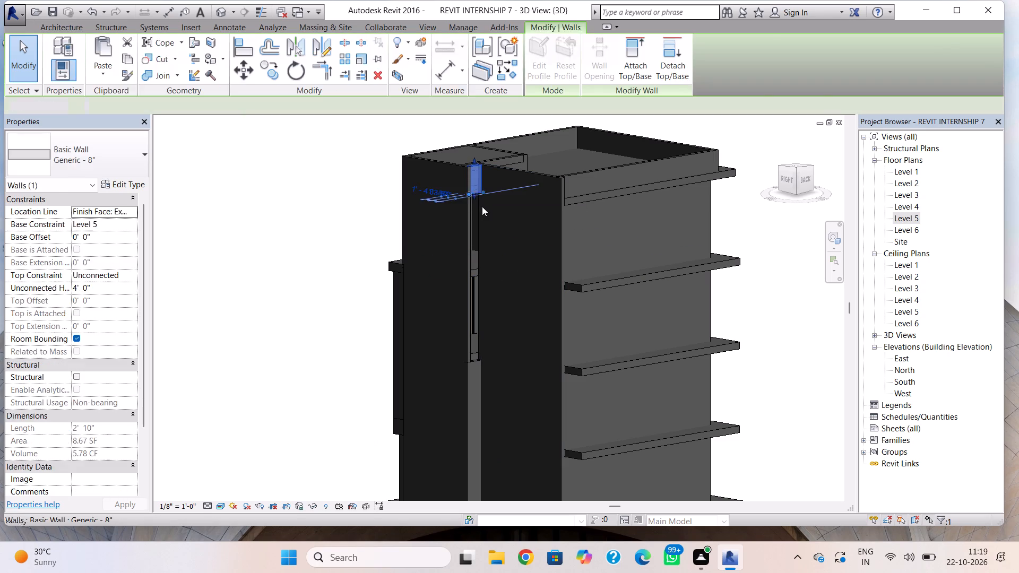
Try stretching the Level 2 short return wall up to the parapet top and delete that wall.
click(478, 364)
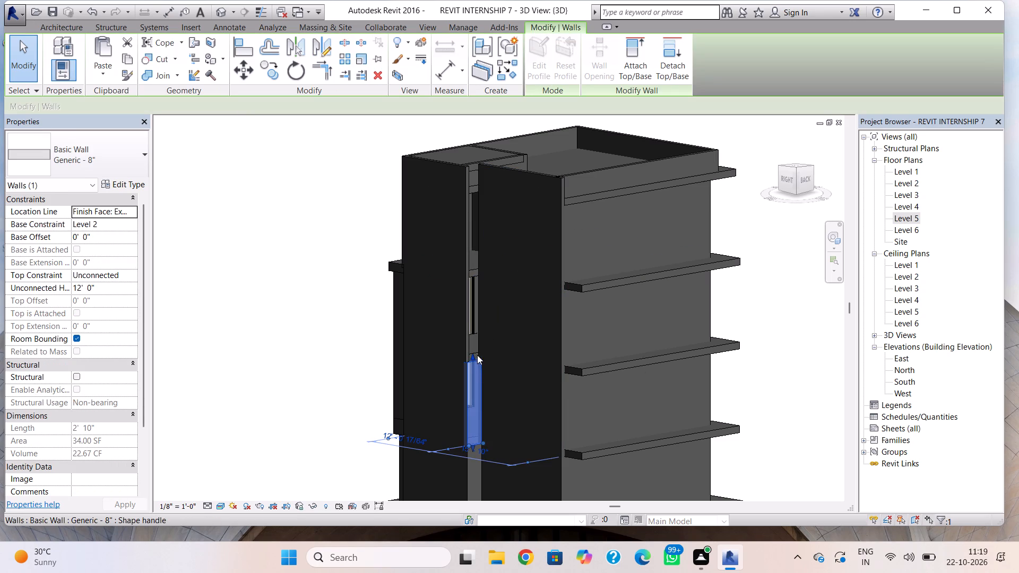
drag(469, 355, 474, 203)
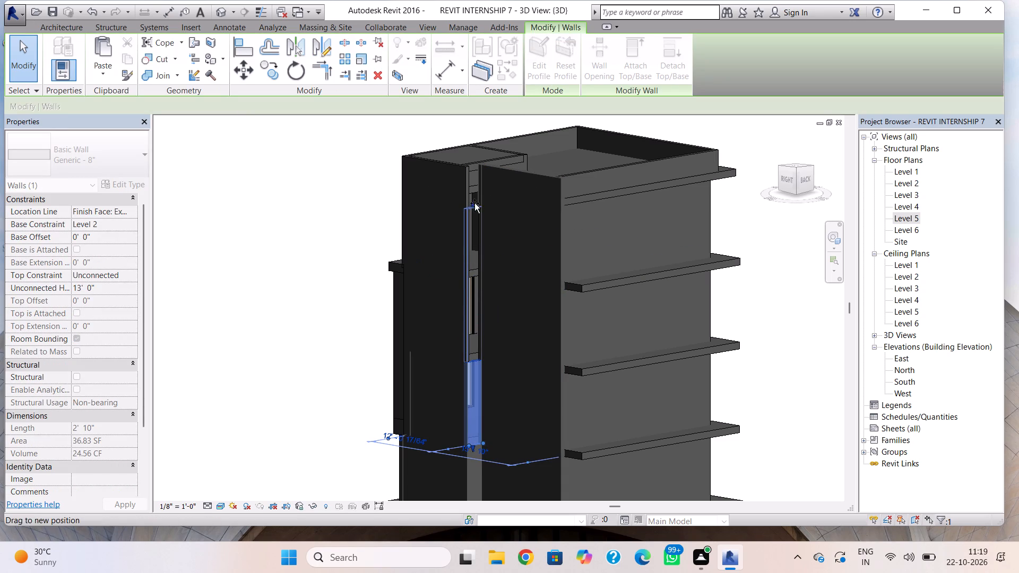
drag(474, 203, 476, 167)
key(Delete)
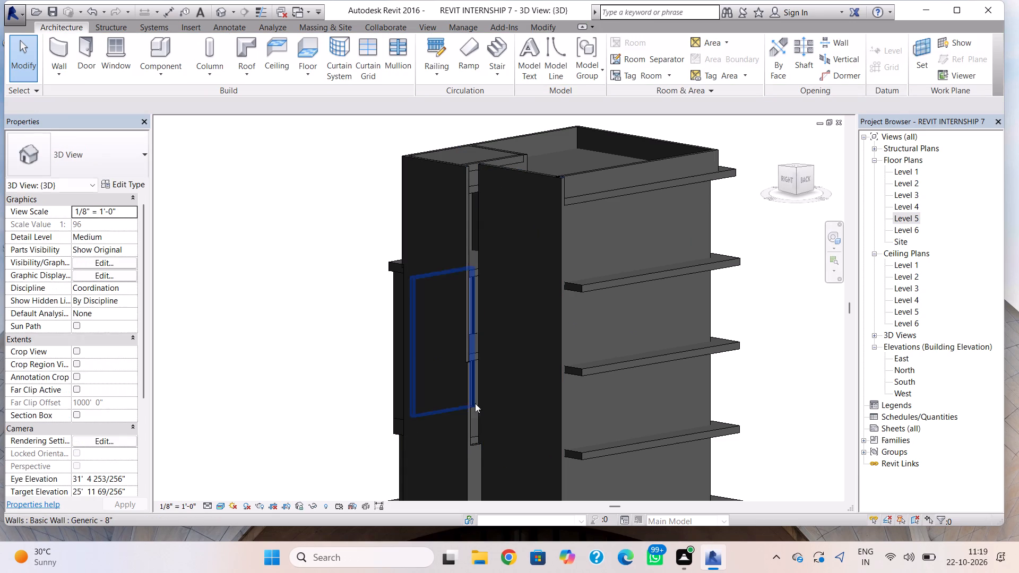
Extend the Level 1 short return wall's top up to the parapet top, making it 52' 0" high.
click(475, 453)
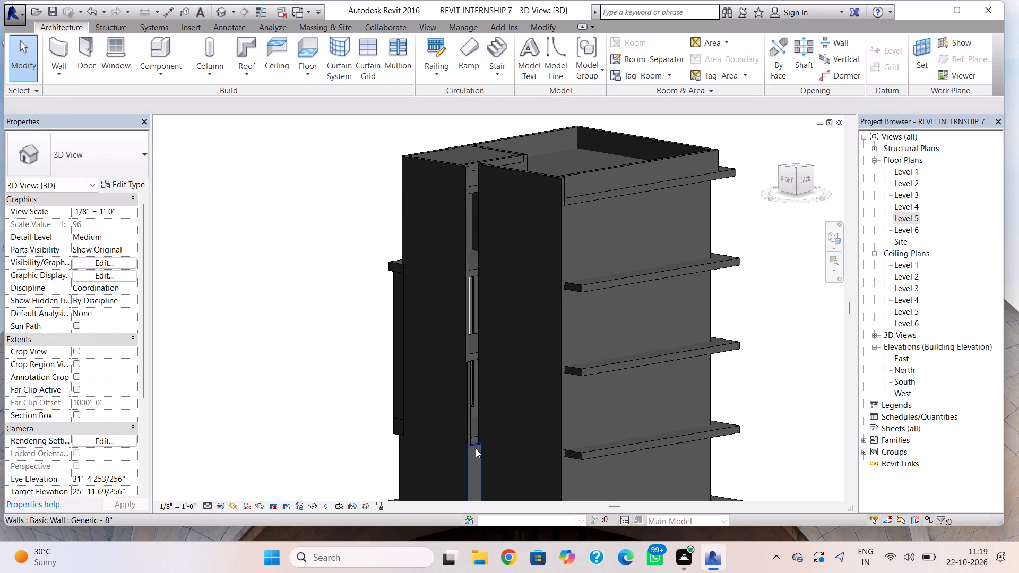
click(476, 448)
drag(477, 438, 491, 168)
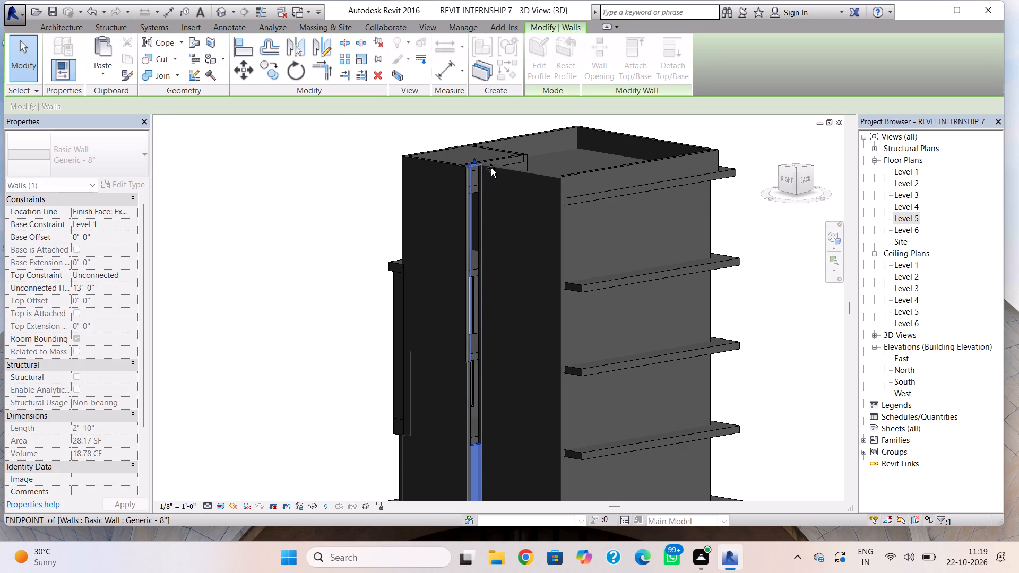
drag(491, 168, 491, 168)
key(Escape)
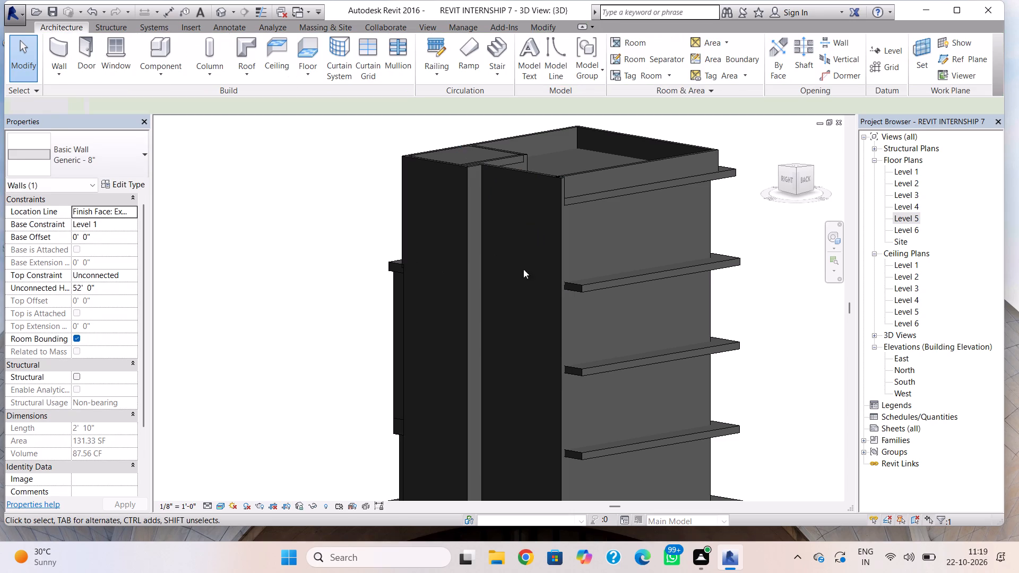
Examine the recess walls, parapet tops and roof corner from the back, the right side and above.
scroll(496, 313, down, 2)
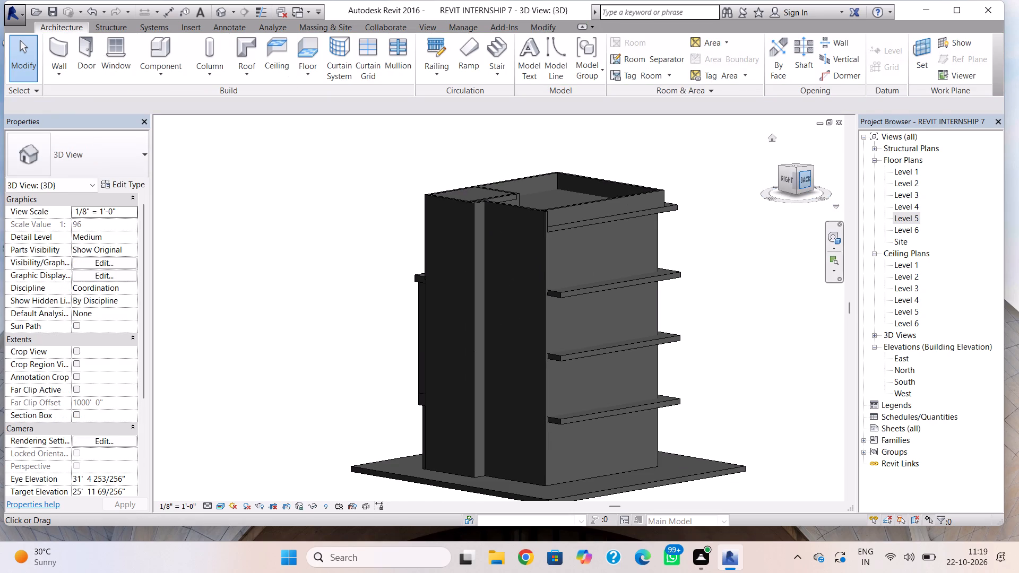
double_click(799, 184)
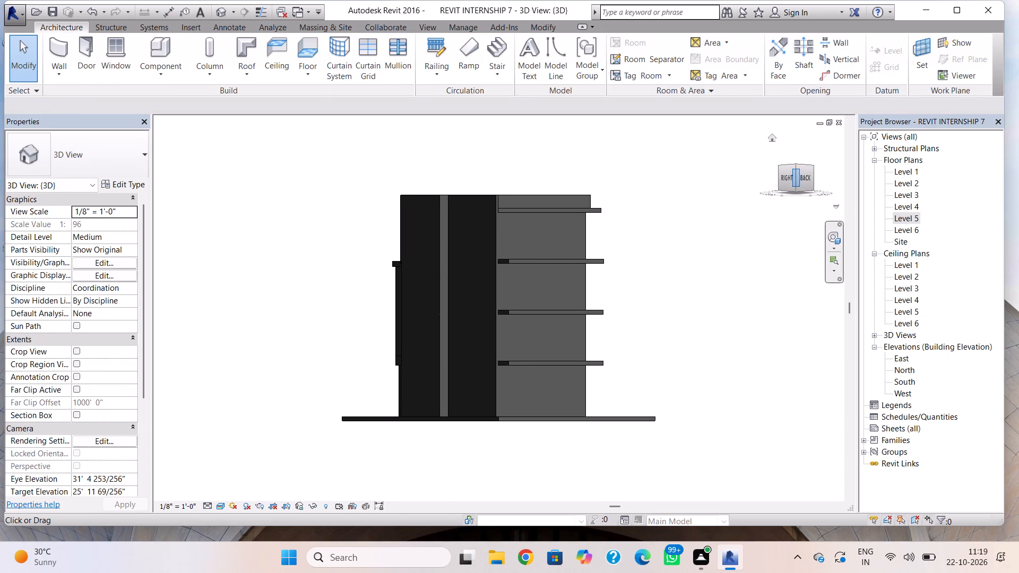
click(804, 176)
scroll(426, 168, up, 8)
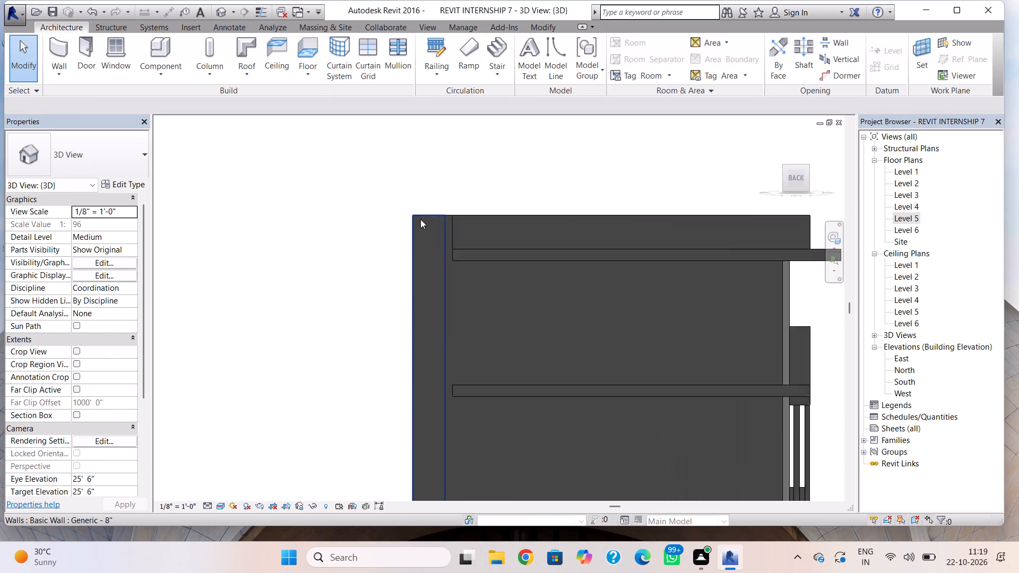
scroll(432, 230, up, 2)
scroll(434, 234, down, 5)
shift+right_drag(482, 199, 513, 206)
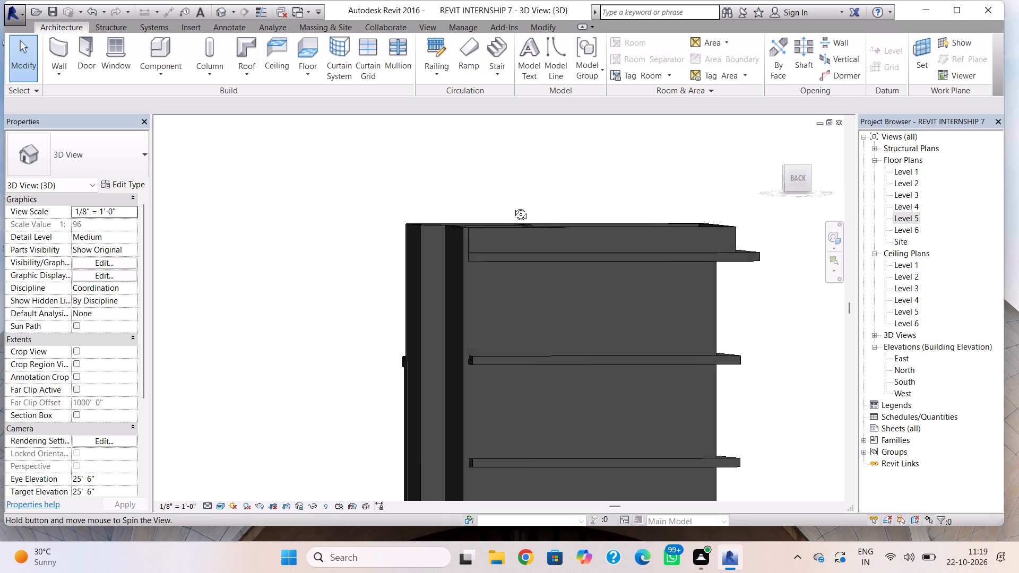
shift+right_drag(513, 206, 664, 253)
shift+right_click(720, 255)
shift+right_drag(547, 284, 610, 353)
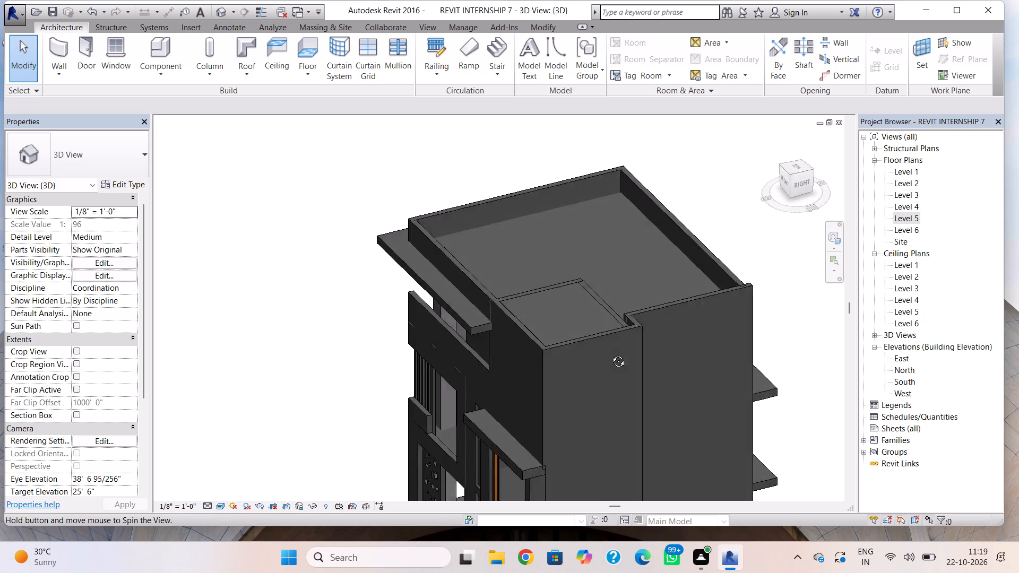
shift+right_drag(610, 353, 324, 465)
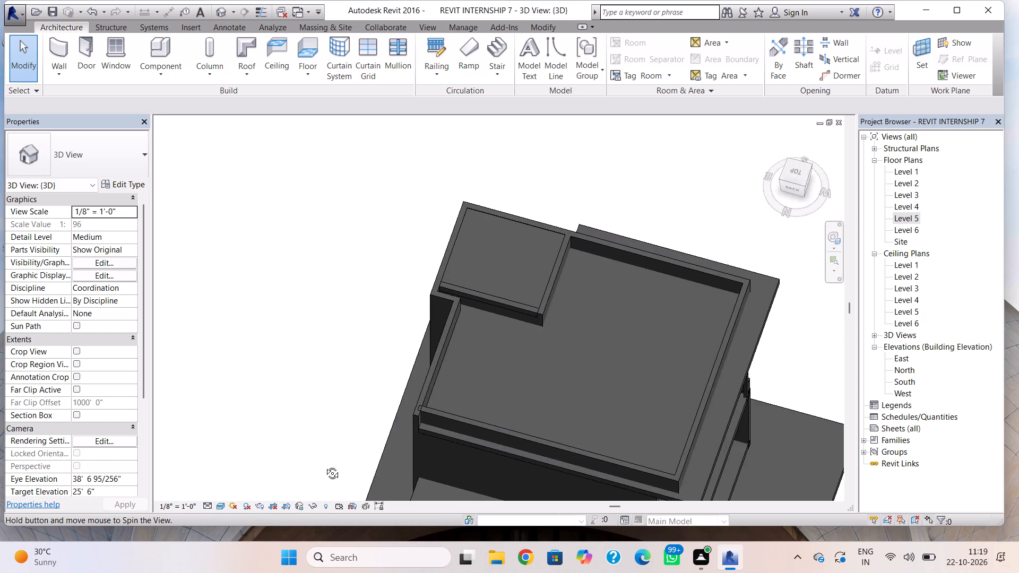
shift+right_drag(324, 465, 591, 266)
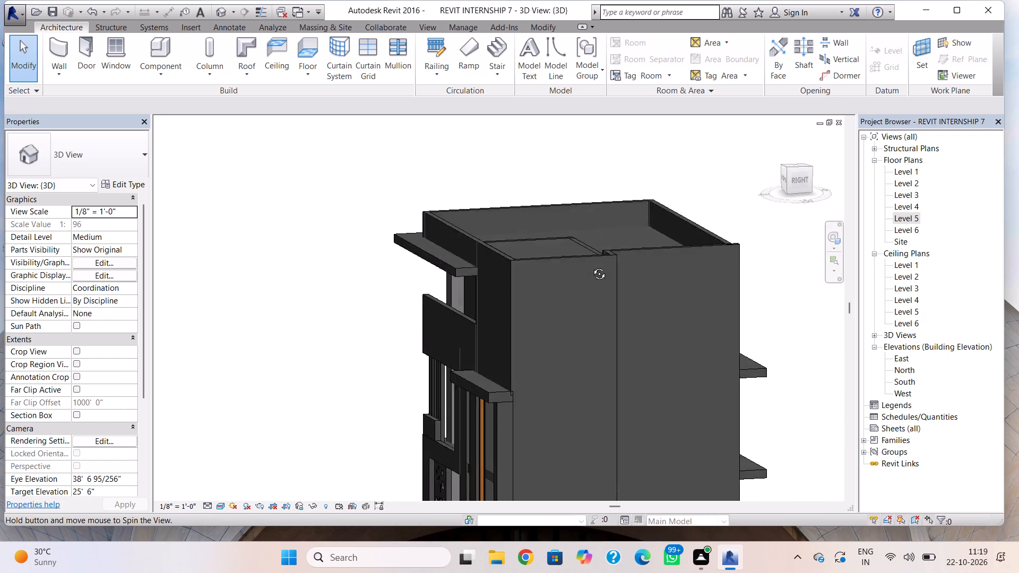
Delete the 12' 8" parapet wall along the small corner roof's north edge on Level 5.
shift+right_drag(591, 266, 550, 435)
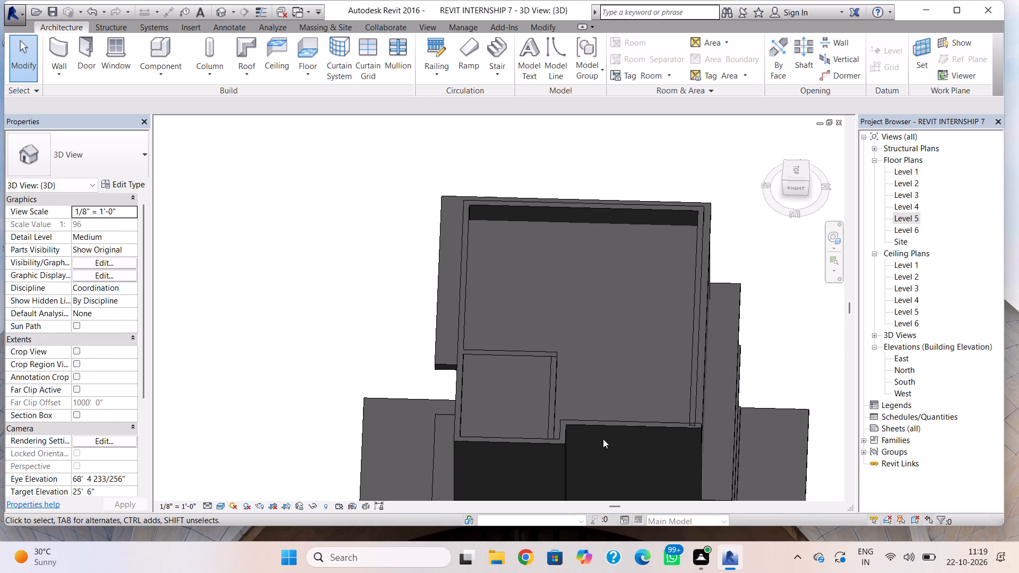
click(555, 400)
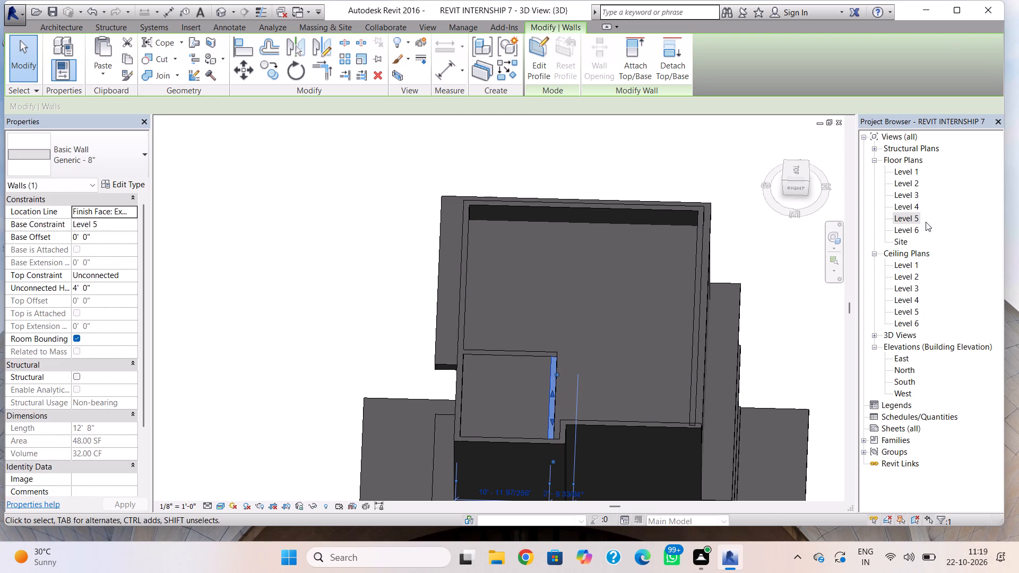
double_click(908, 218)
middle_drag(552, 371, 618, 239)
scroll(555, 364, down, 1)
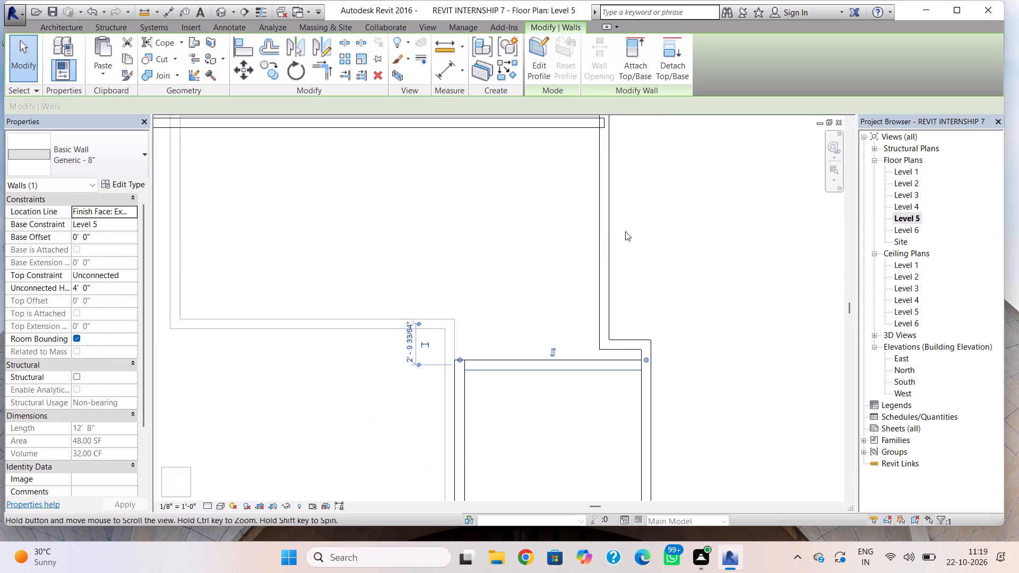
scroll(573, 360, down, 1)
middle_drag(571, 371, 595, 309)
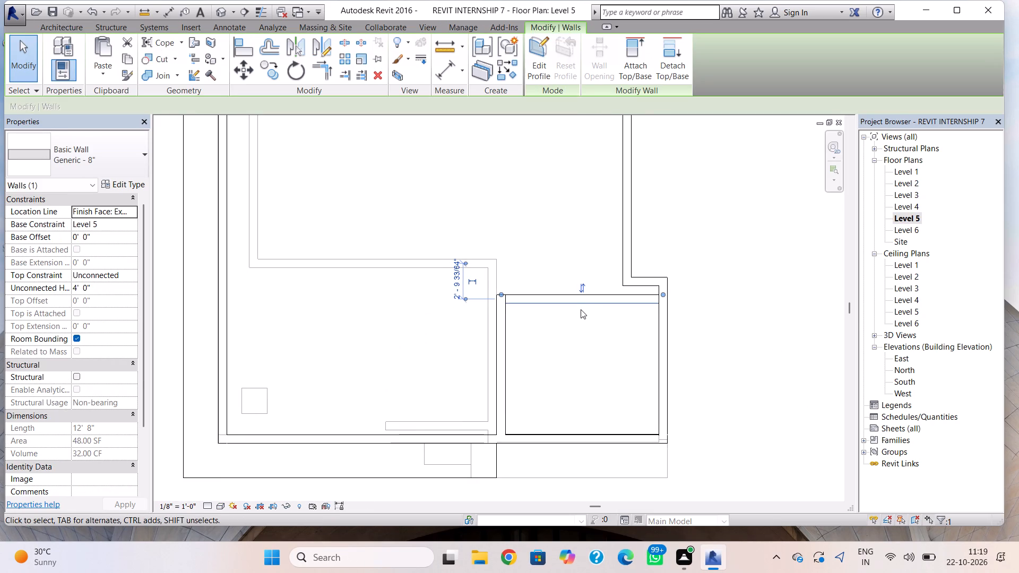
click(582, 303)
key(Delete)
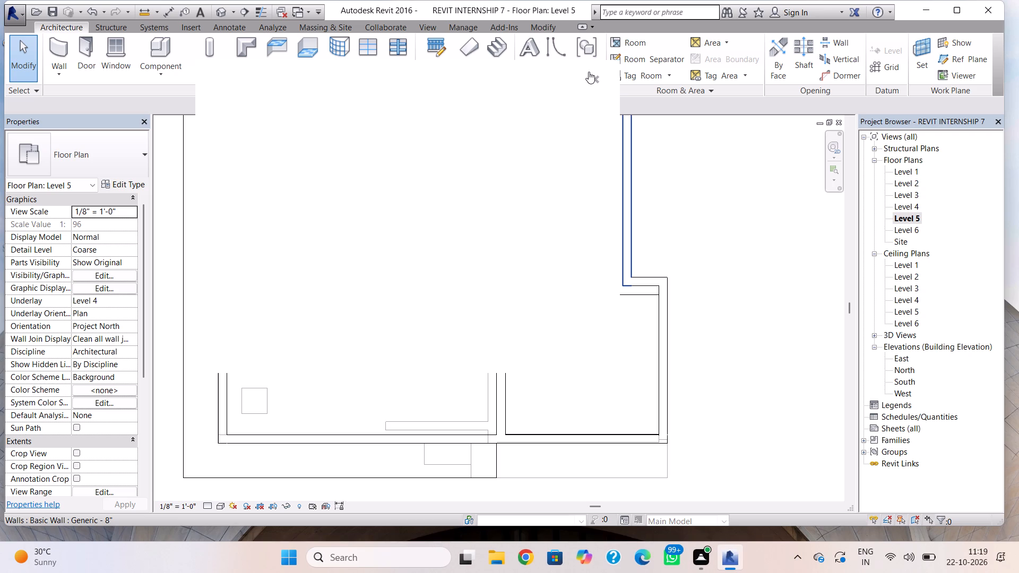
click(595, 80)
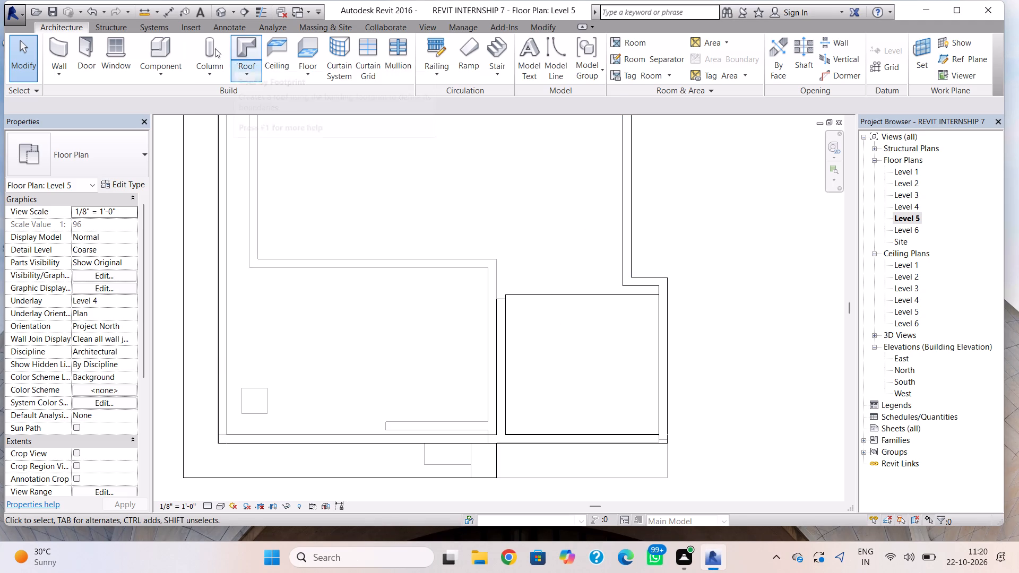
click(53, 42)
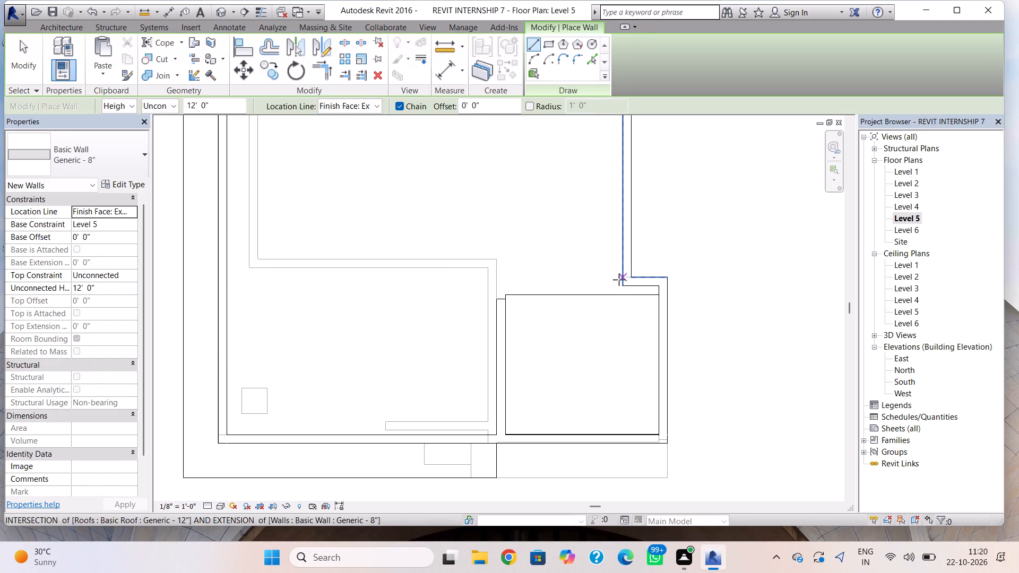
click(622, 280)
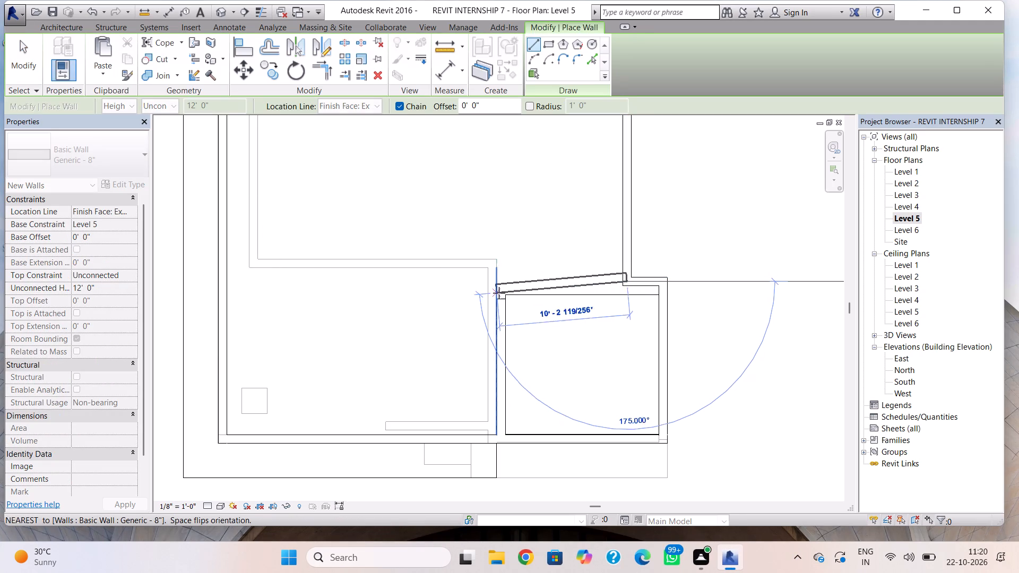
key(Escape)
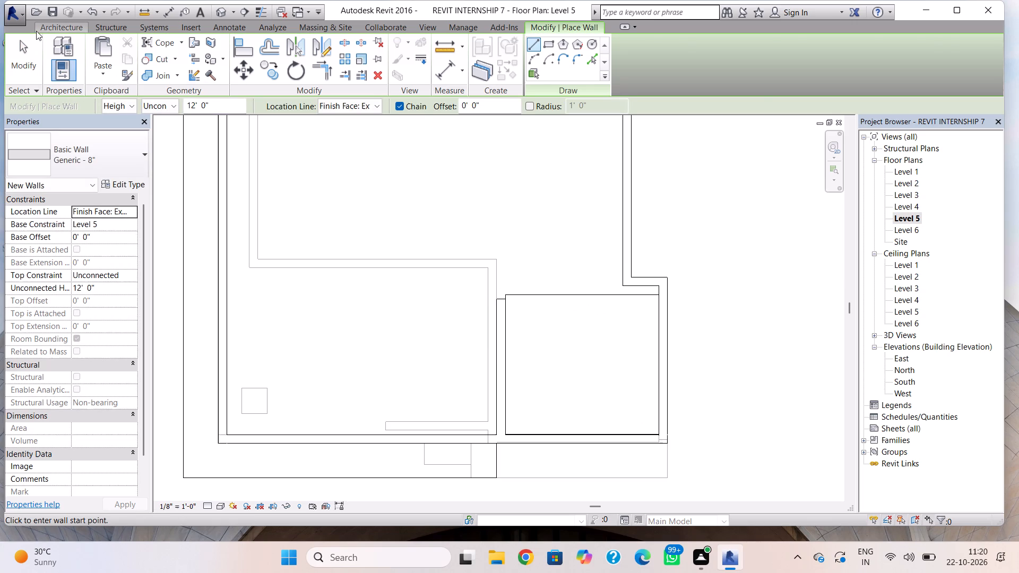
Draw a 9' 10" Generic - 8" wall on Level 5, running west from the east parapet's jog, just north of the small roof.
click(36, 31)
click(53, 51)
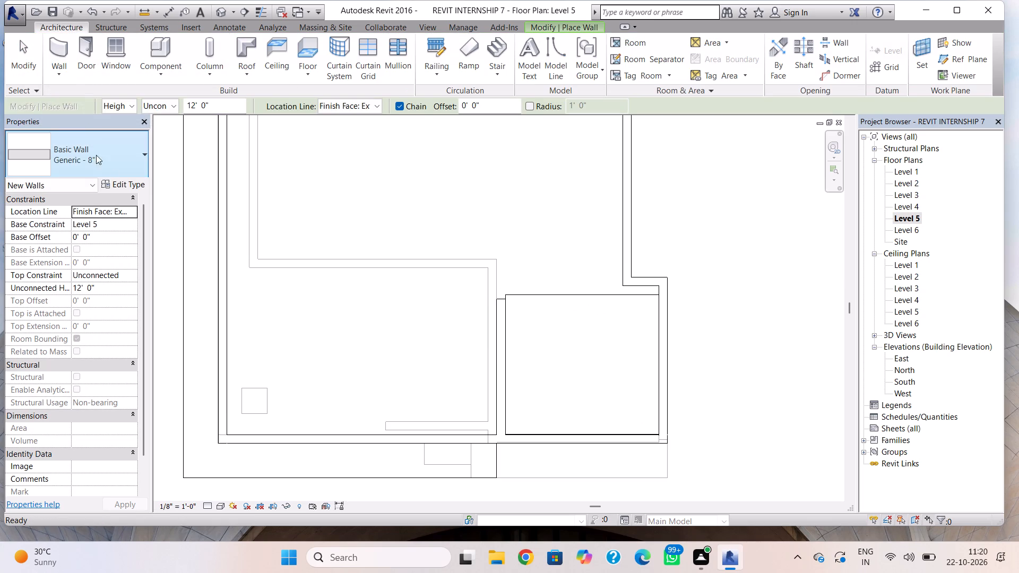
click(621, 285)
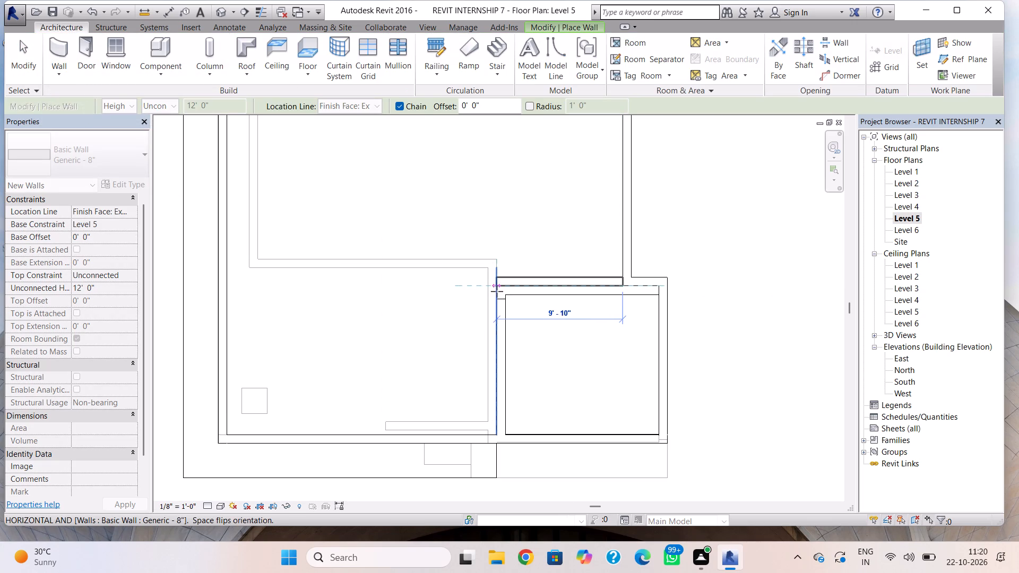
click(497, 291)
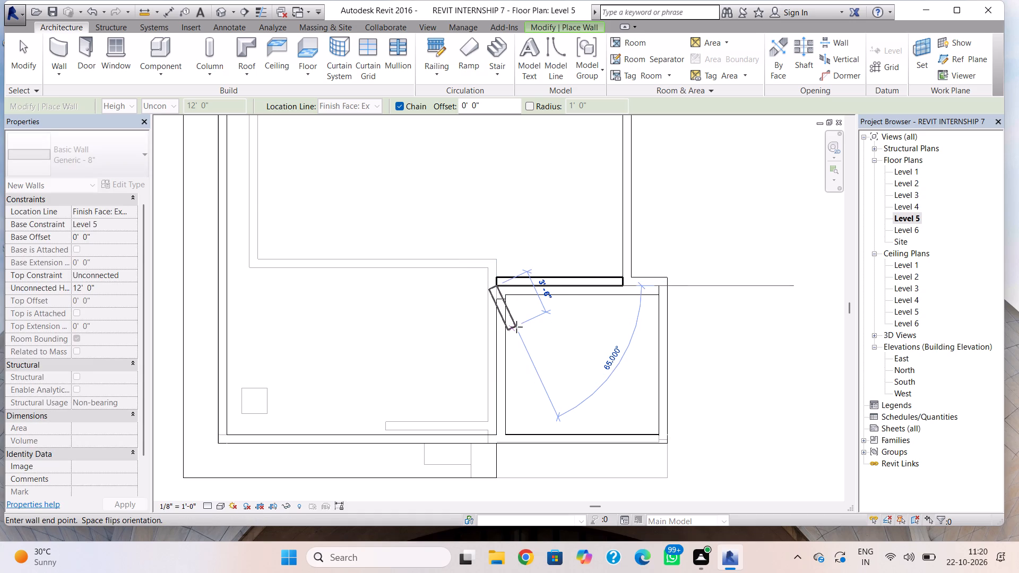
key(Escape)
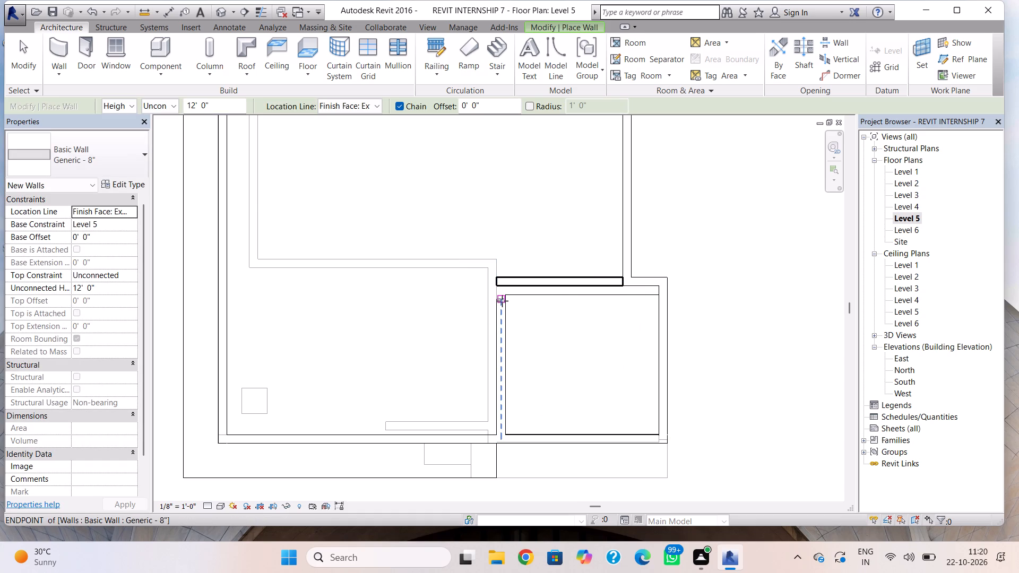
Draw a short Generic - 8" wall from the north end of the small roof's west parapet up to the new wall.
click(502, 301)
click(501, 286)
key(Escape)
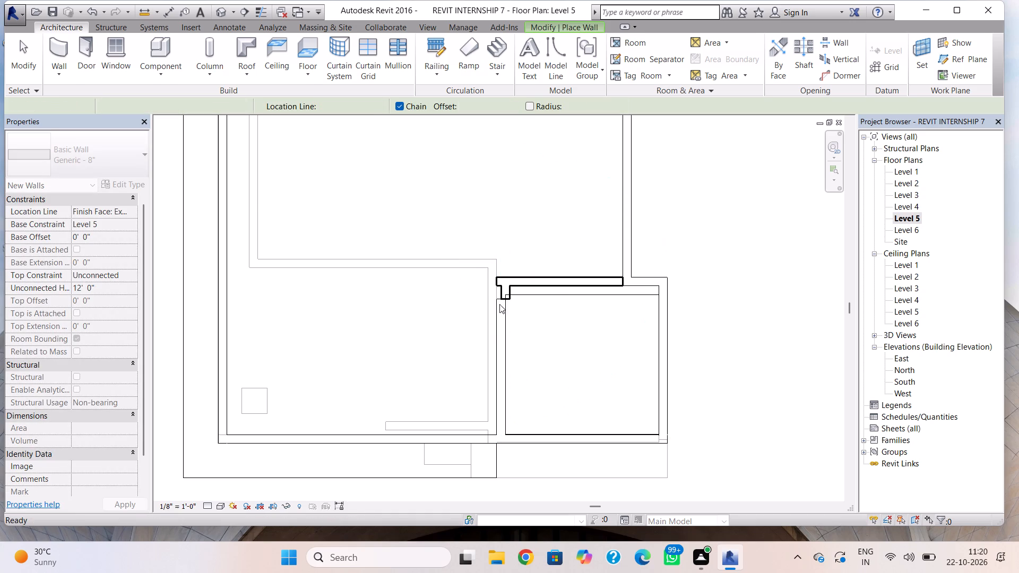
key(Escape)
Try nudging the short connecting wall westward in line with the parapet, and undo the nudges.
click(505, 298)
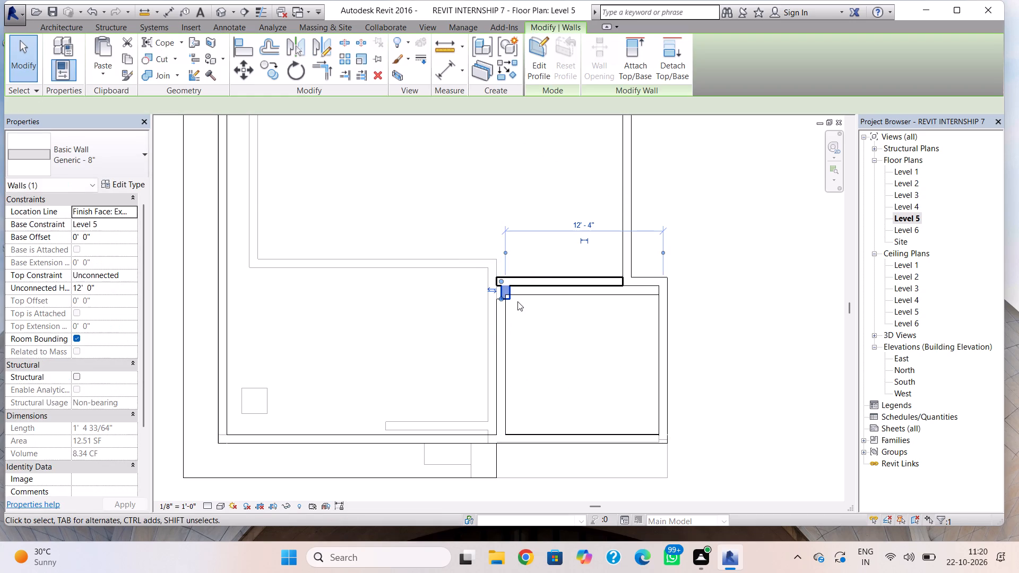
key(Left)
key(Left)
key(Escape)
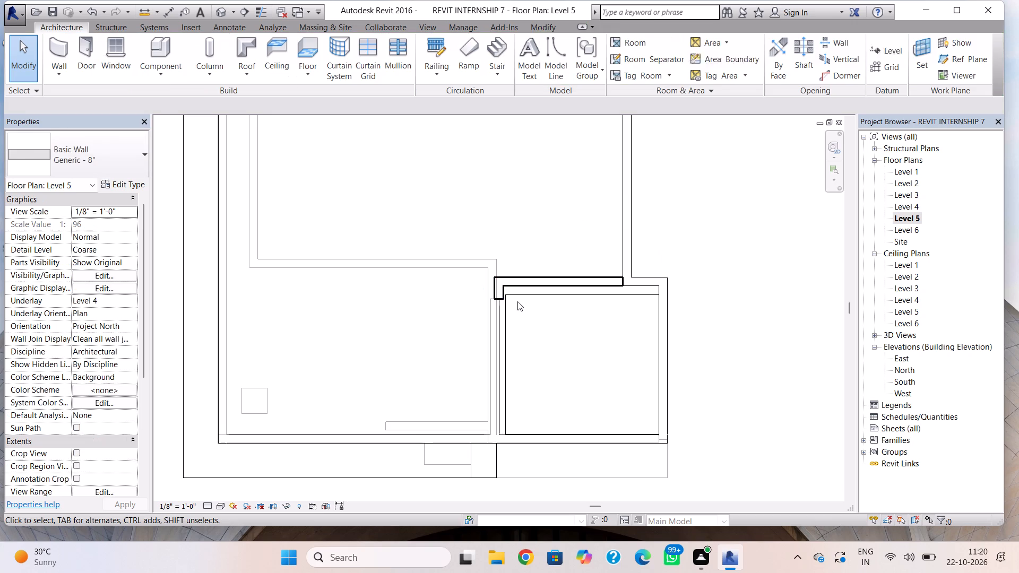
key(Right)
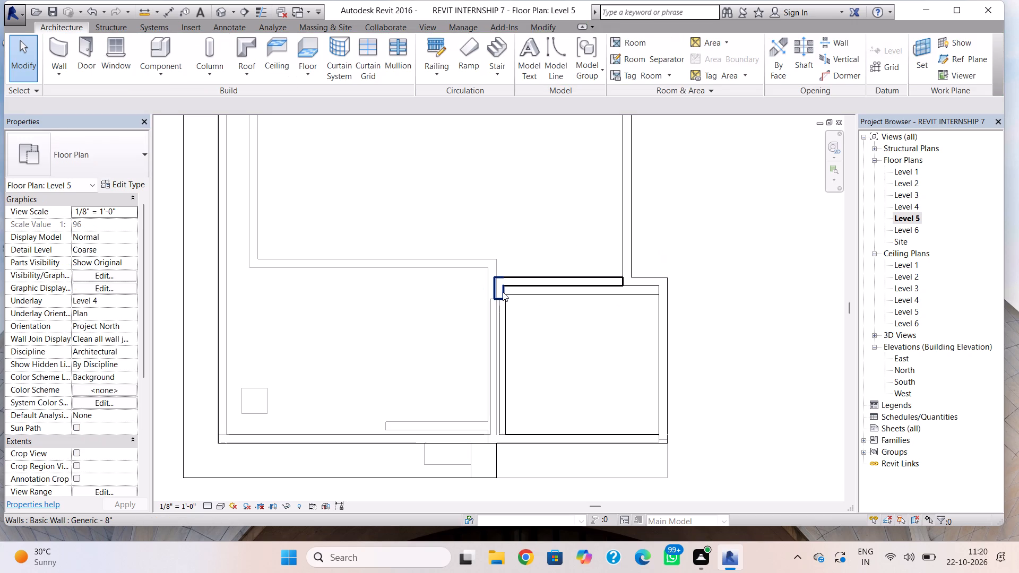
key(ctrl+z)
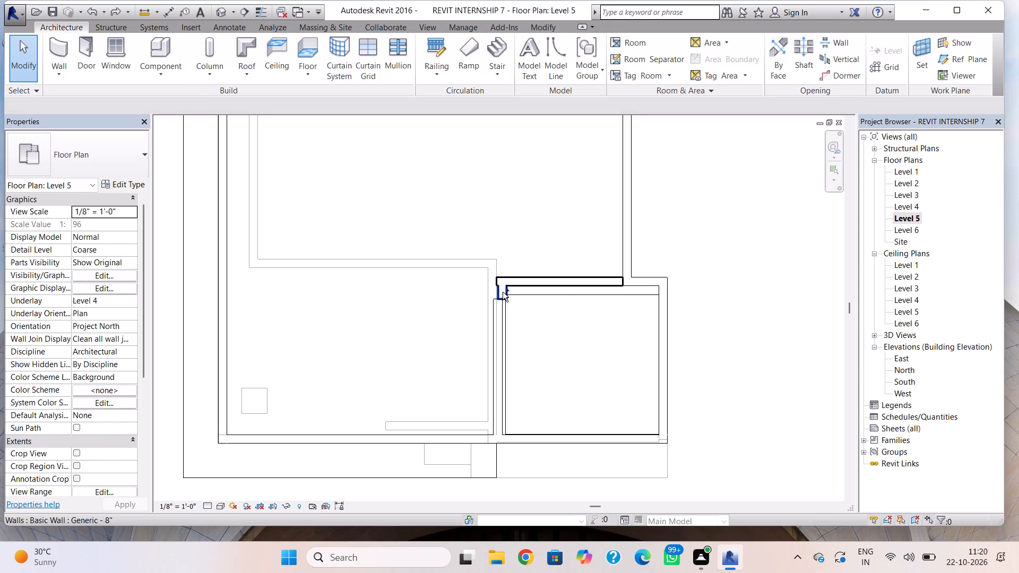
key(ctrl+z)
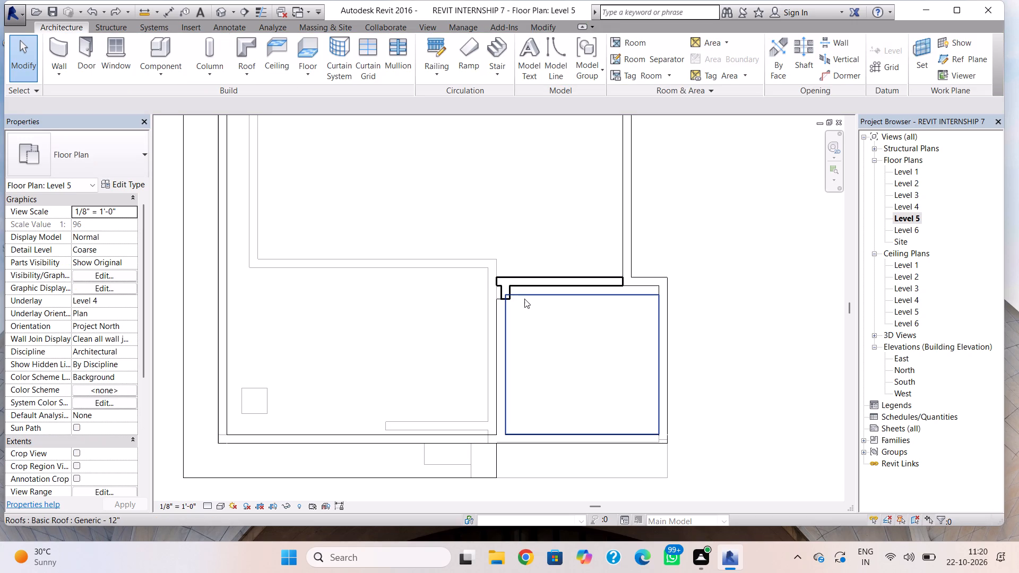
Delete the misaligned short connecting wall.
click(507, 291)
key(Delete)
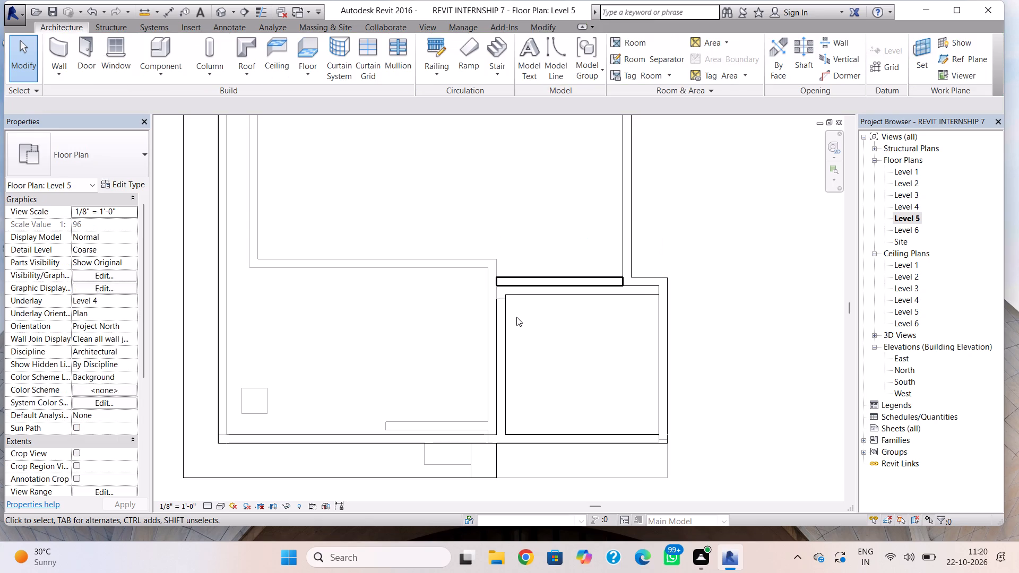
Draw a wall about 1' 0" long with Wall Centerline location line, joining the small roof's west parapet to the new wall.
click(46, 48)
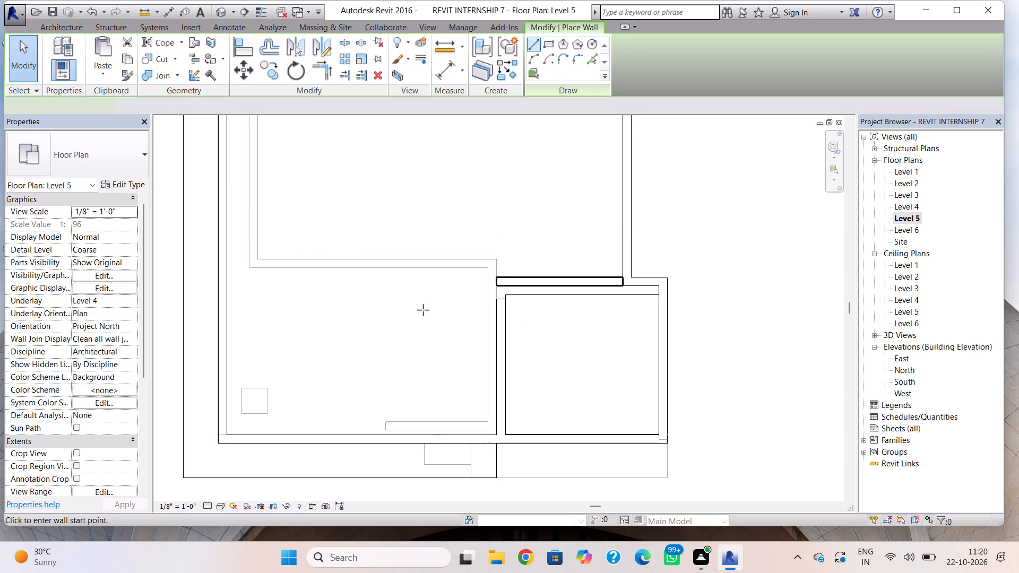
scroll(496, 308, up, 3)
click(504, 296)
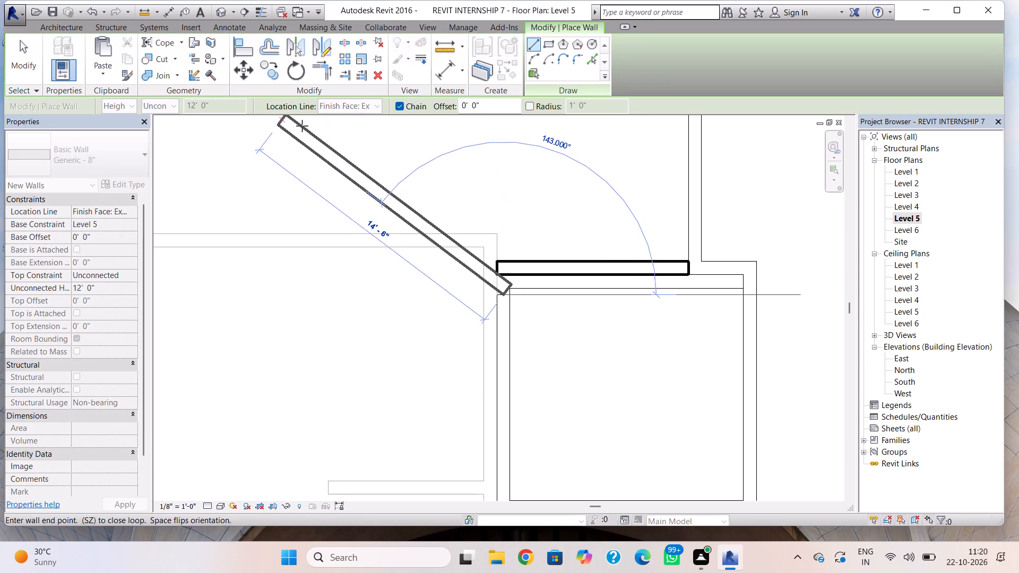
key(Escape)
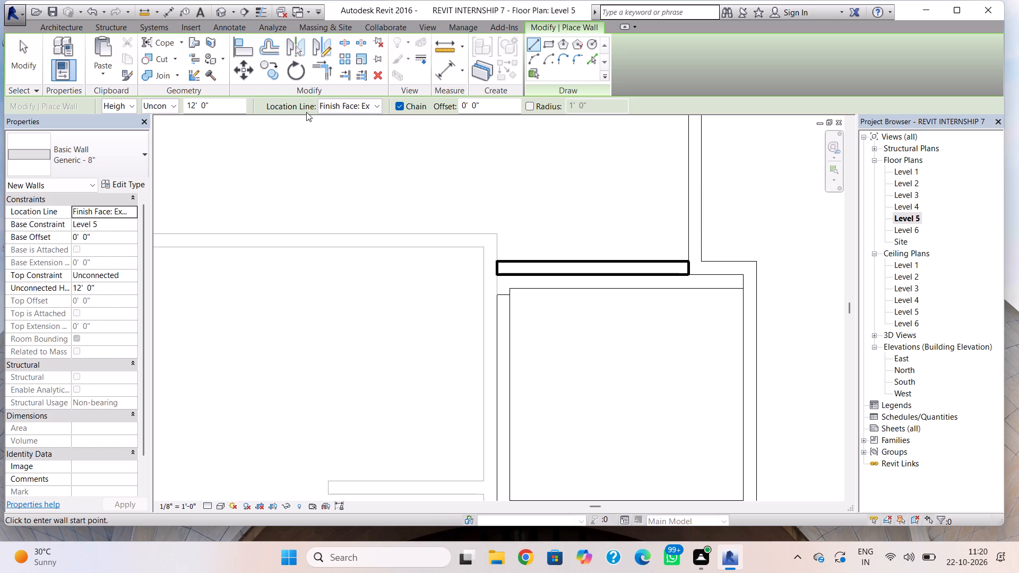
click(344, 105)
click(360, 121)
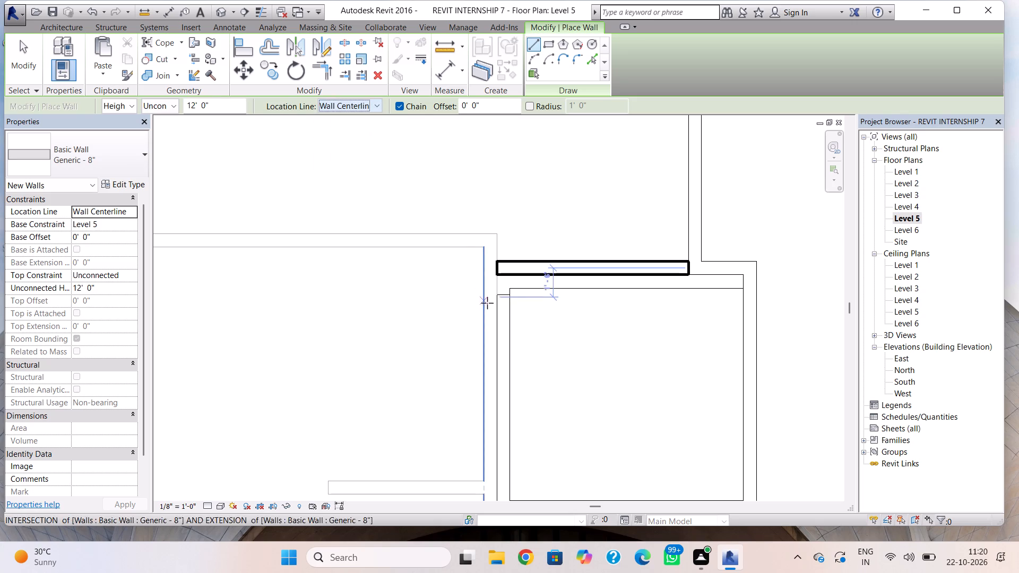
click(503, 297)
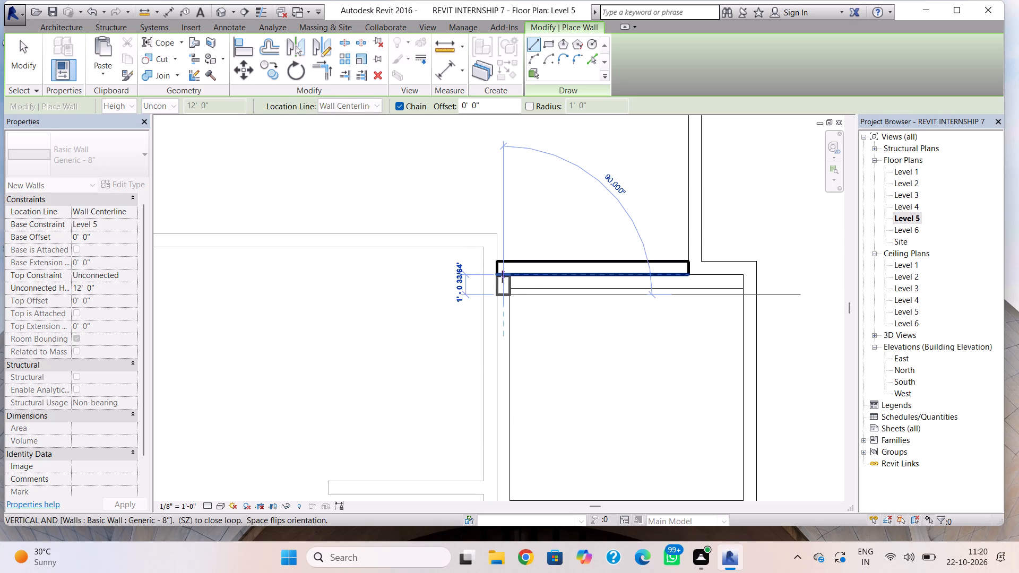
click(502, 276)
key(Escape)
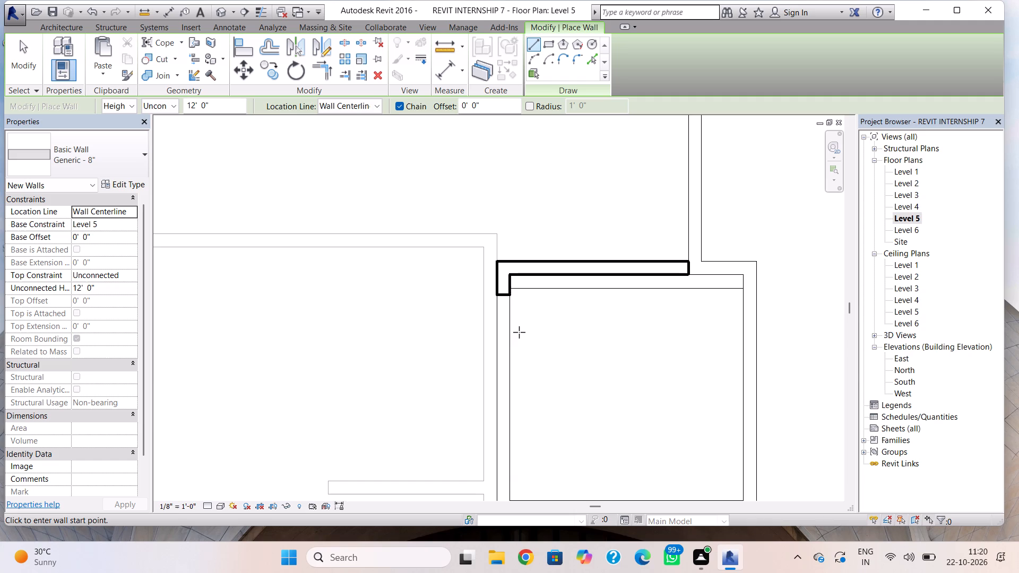
key(Escape)
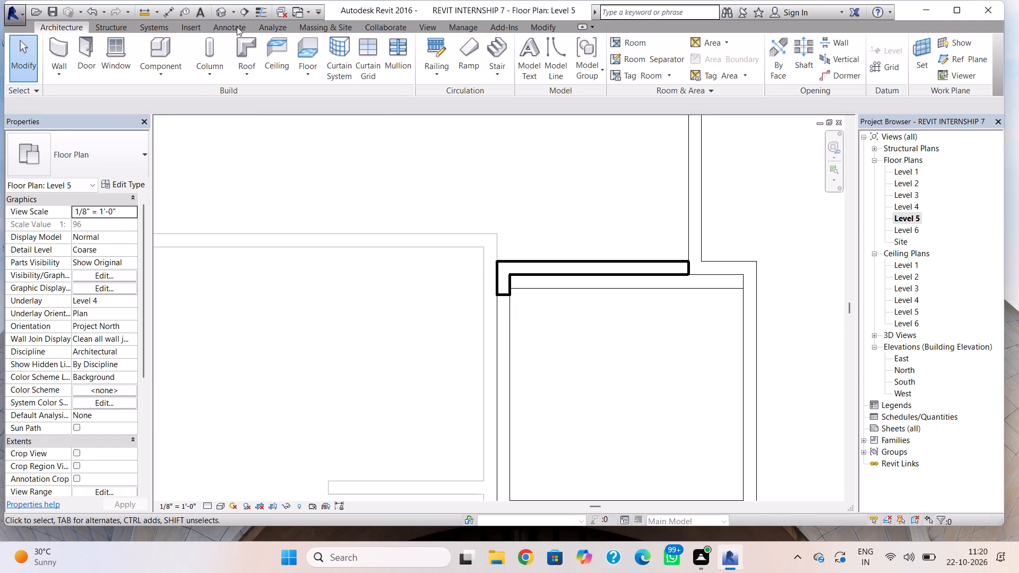
Set the unconnected height of both new Level 5 walls to 4' 0" in the 3D view.
click(221, 12)
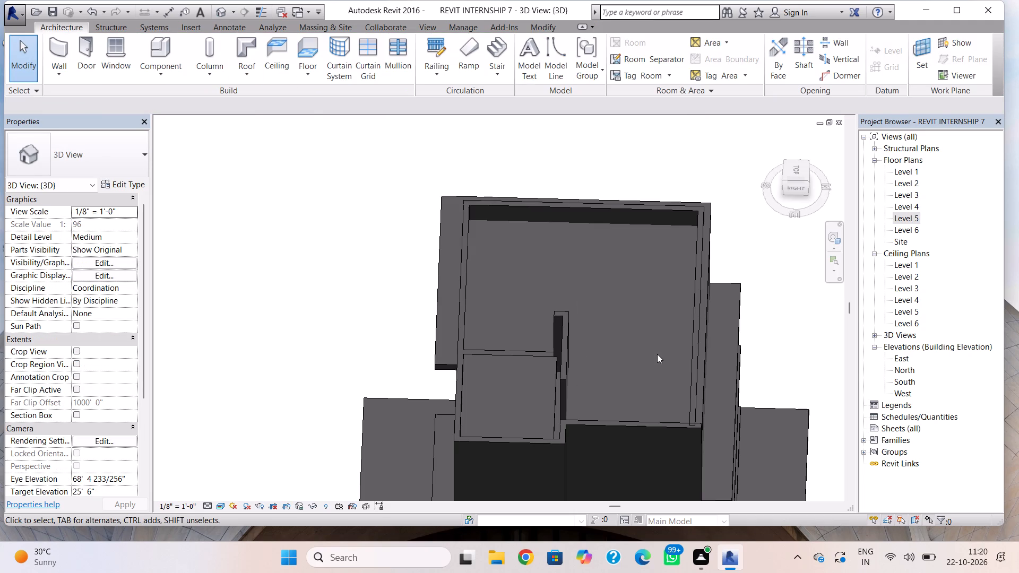
click(565, 375)
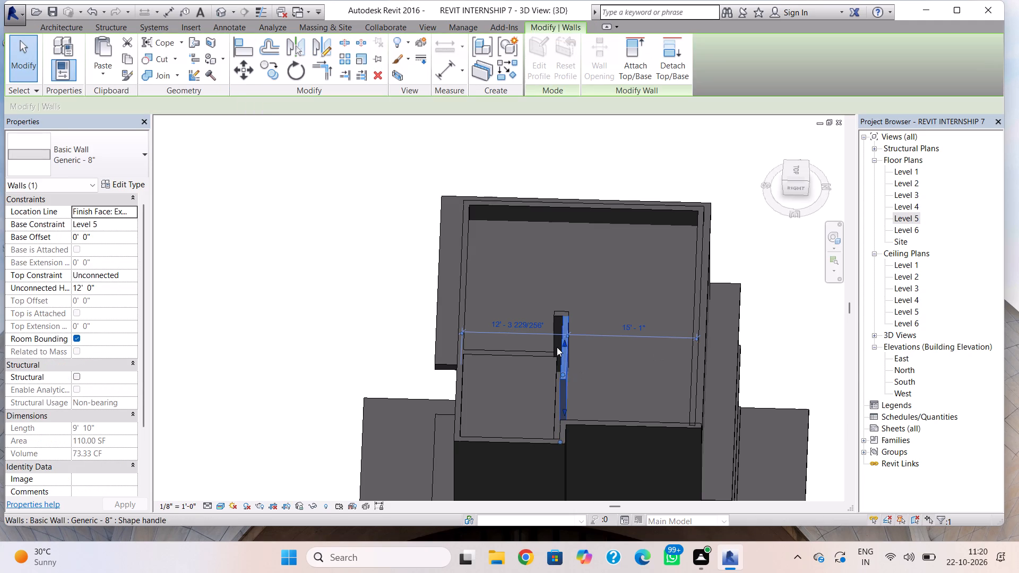
ctrl+click(555, 316)
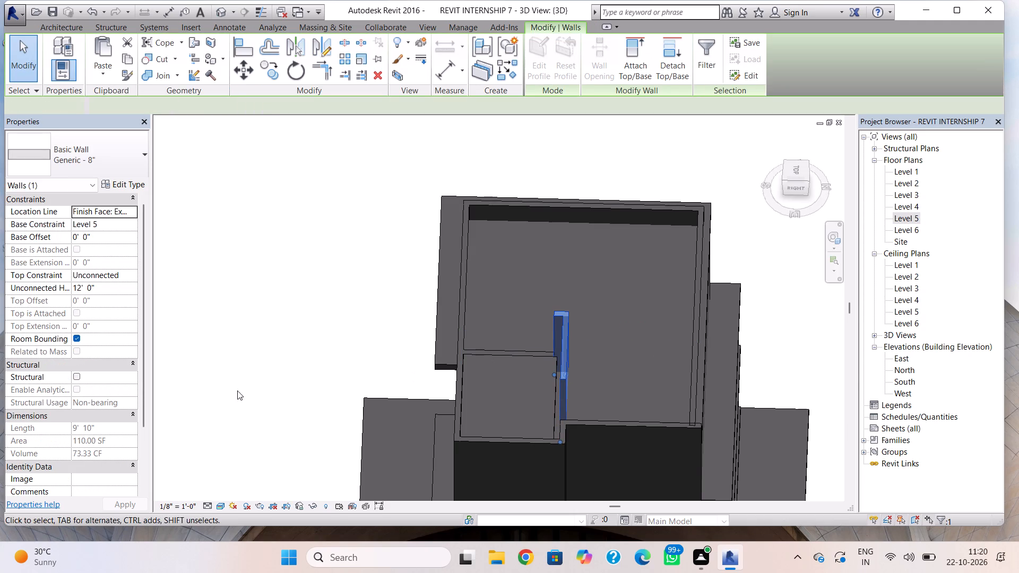
click(102, 286)
drag(103, 286, 65, 292)
text(4')
key(Return)
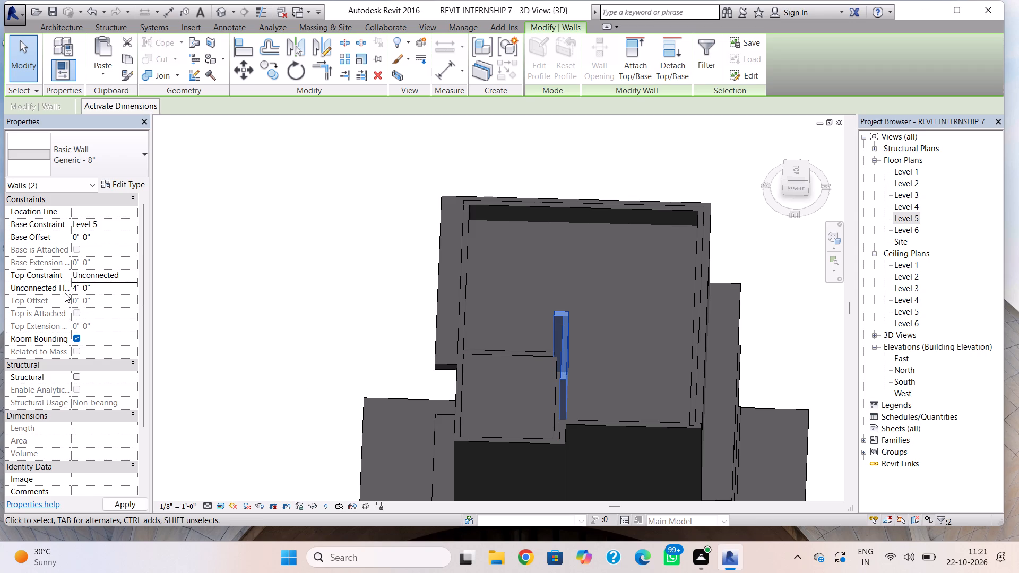
key(Escape)
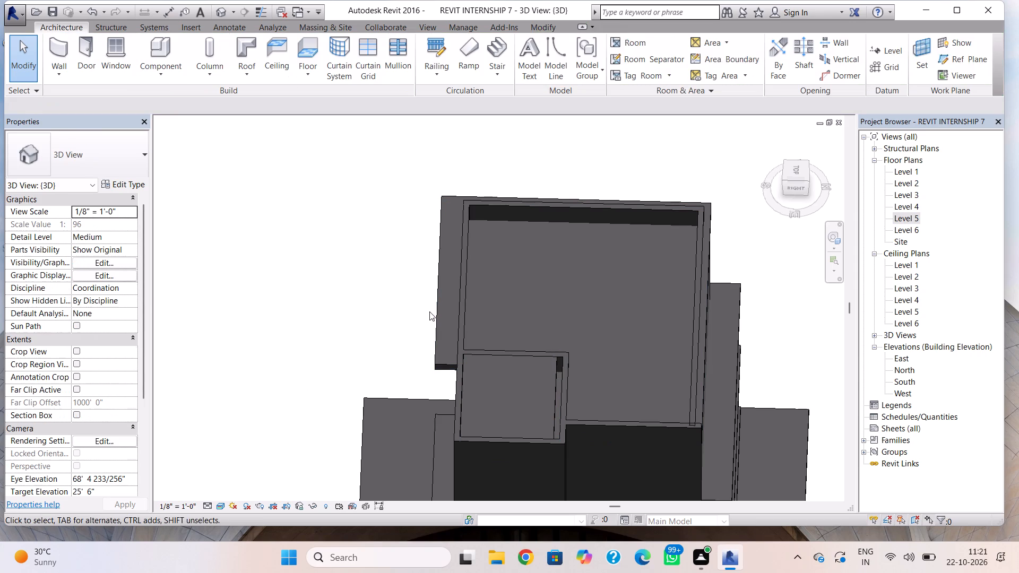
Edit the small corner roof's footprint in the Level 5 plan, extending its north edge to the parapet's inner face, and return to the 3D view.
click(555, 388)
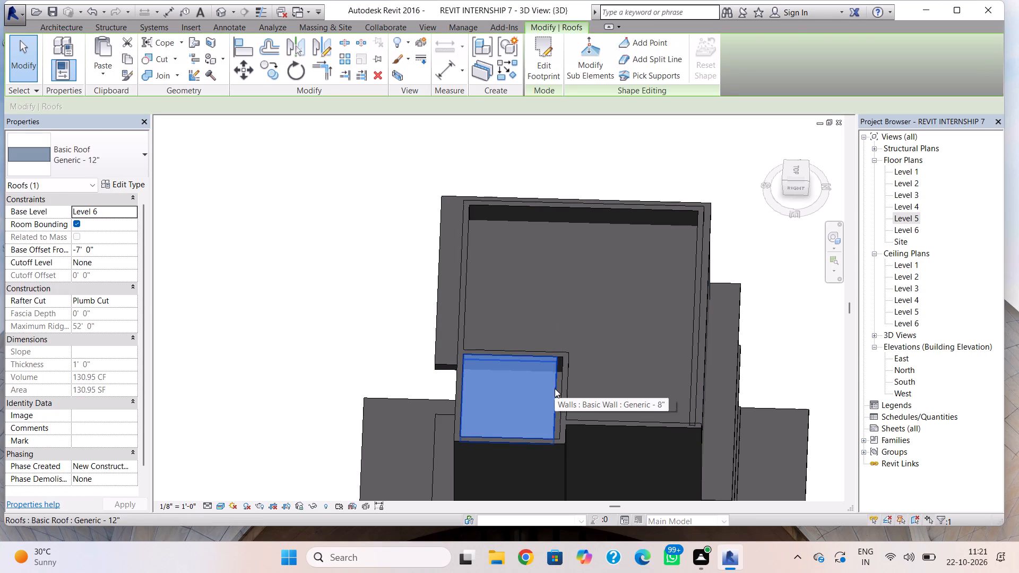
double_click(555, 388)
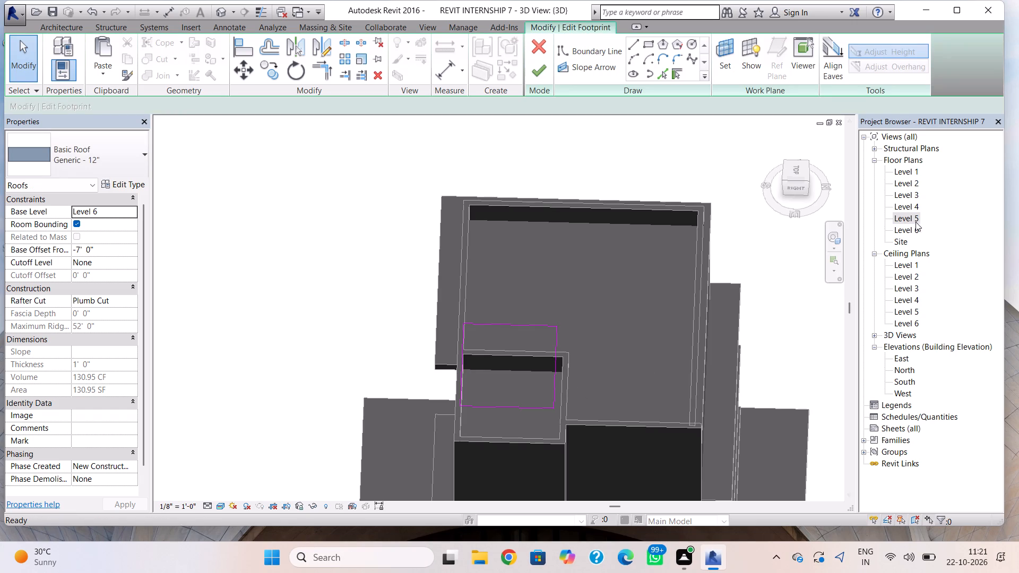
double_click(913, 218)
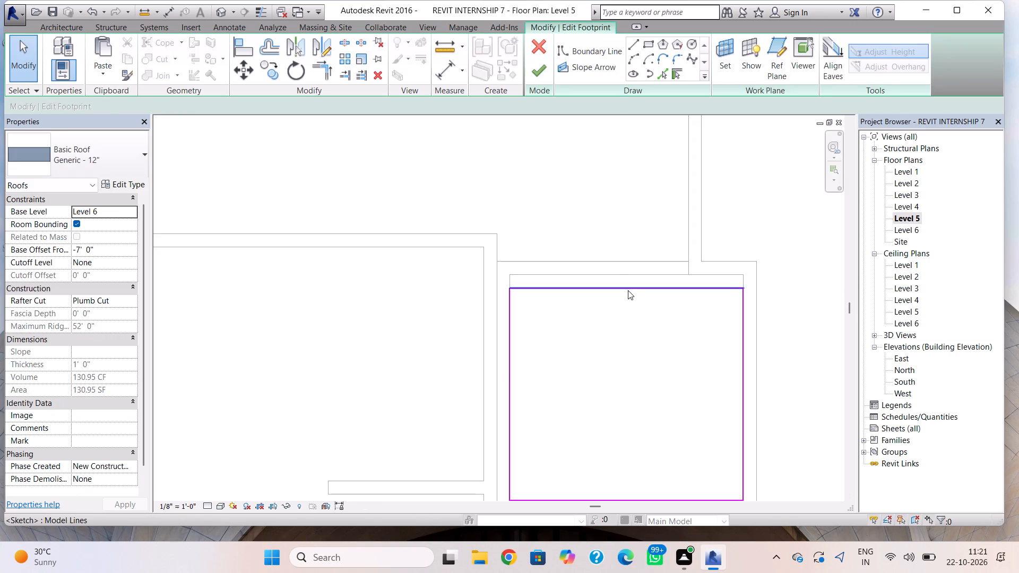
click(628, 290)
key(Up)
key(Up)
key(Up)
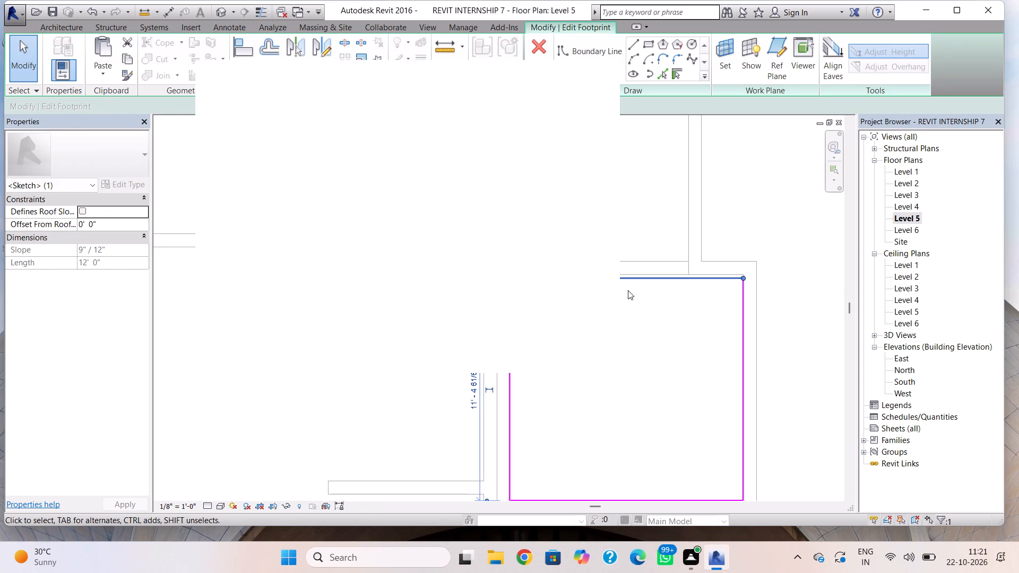
key(Up)
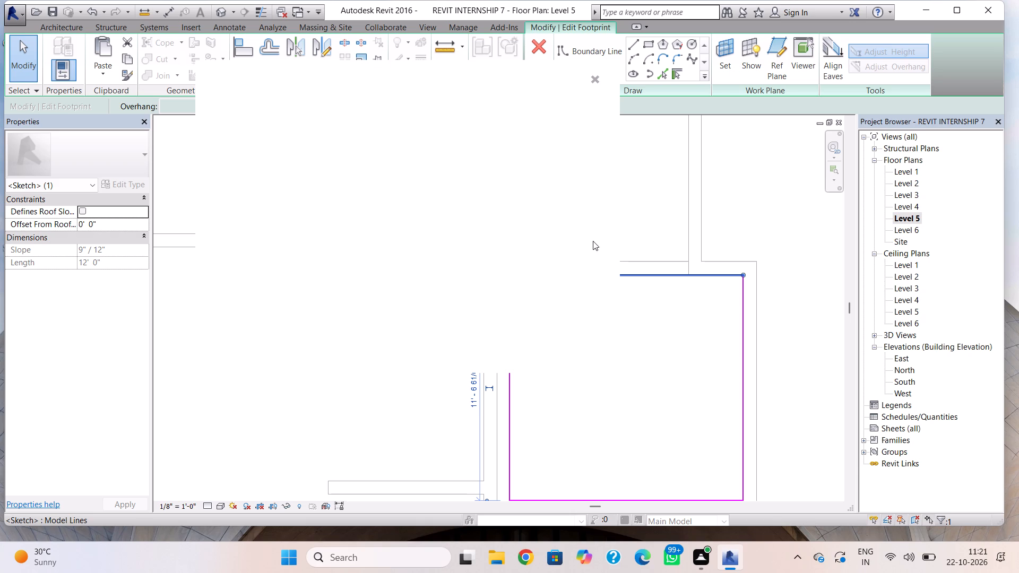
click(598, 81)
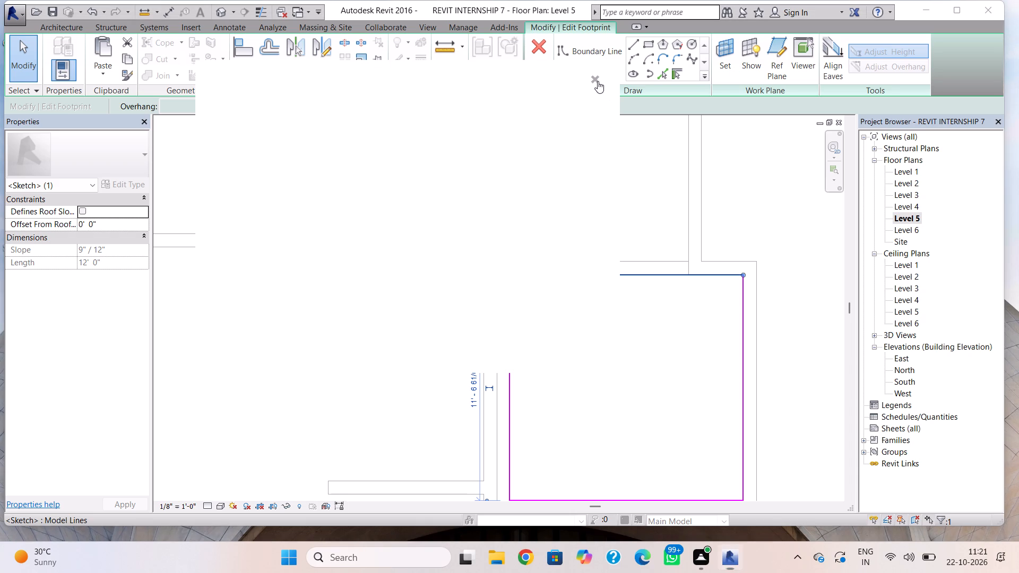
click(544, 75)
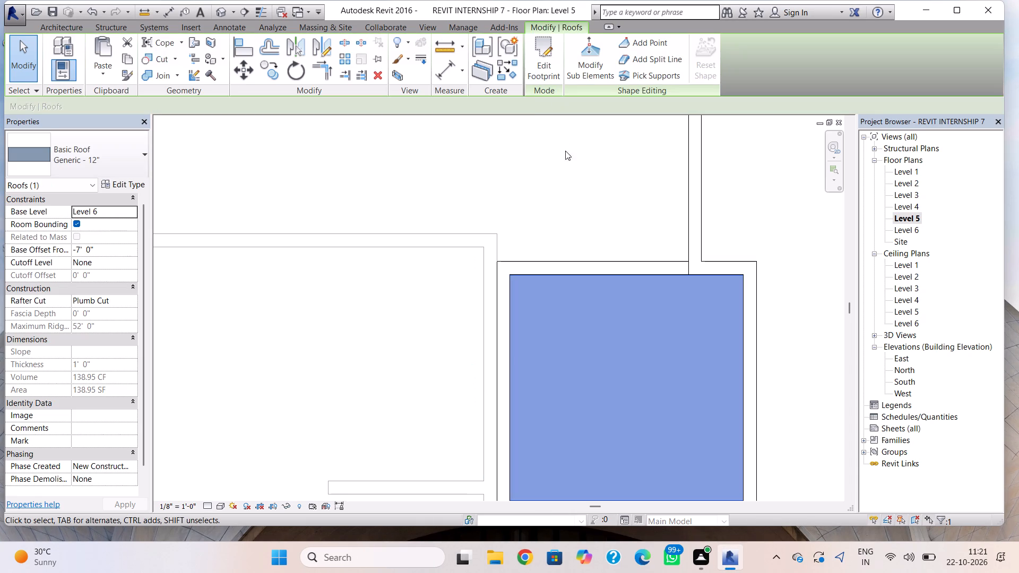
click(227, 12)
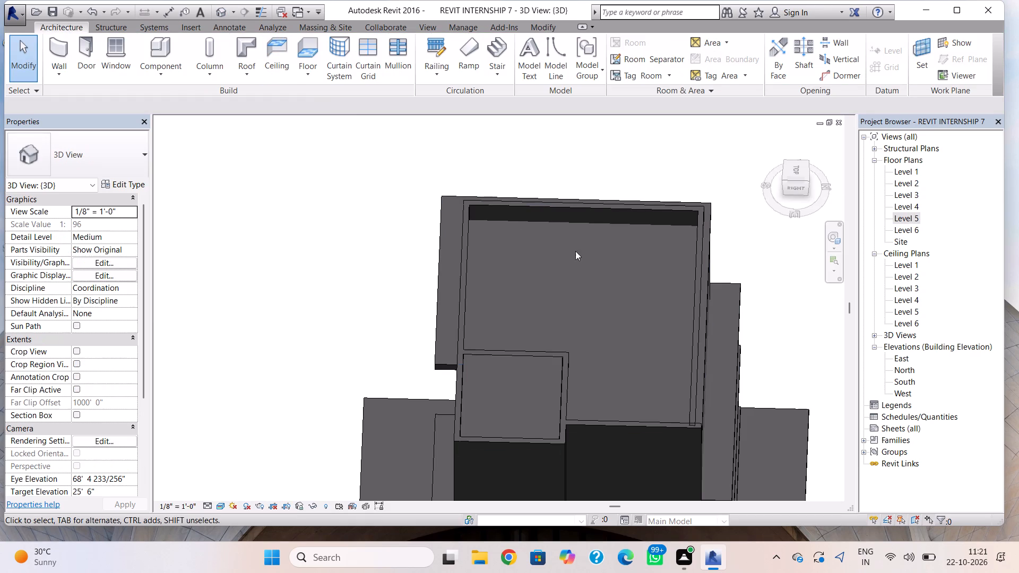
scroll(580, 259, down, 2)
middle_click(578, 264)
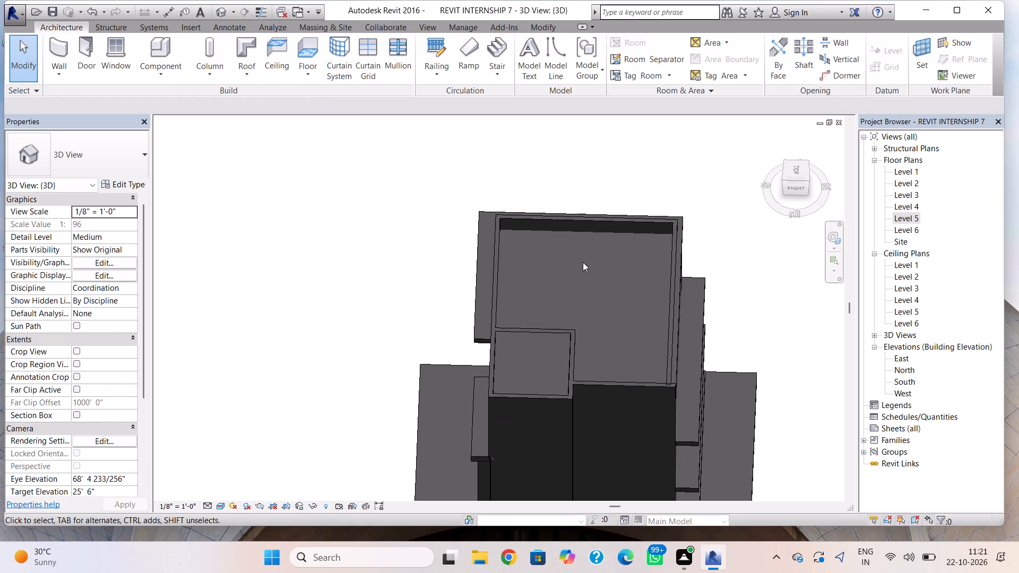
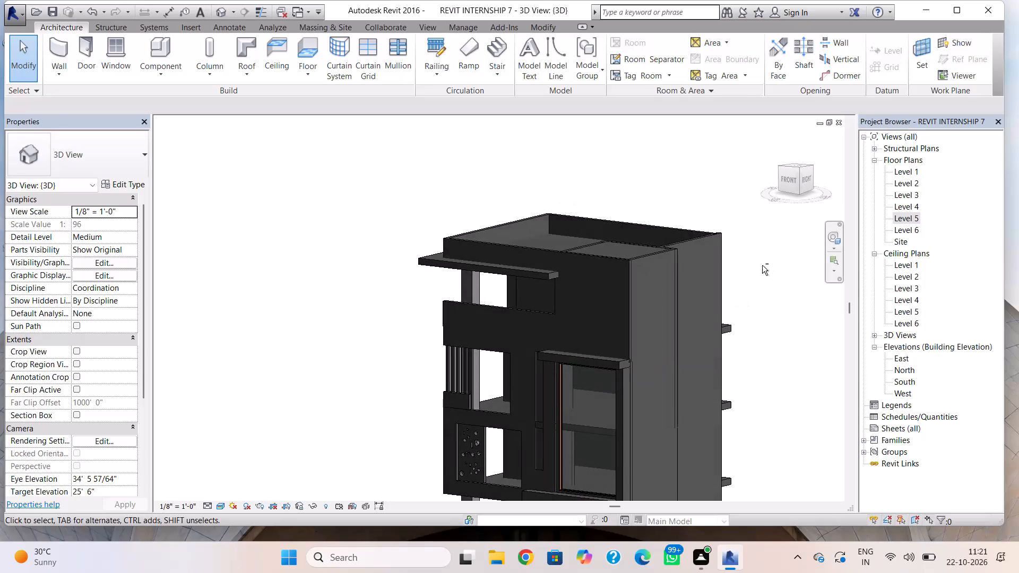
Examine the rooftop parapet and small corner roof from the front, side and rear in the 3D view.
right_drag(724, 328, 747, 328)
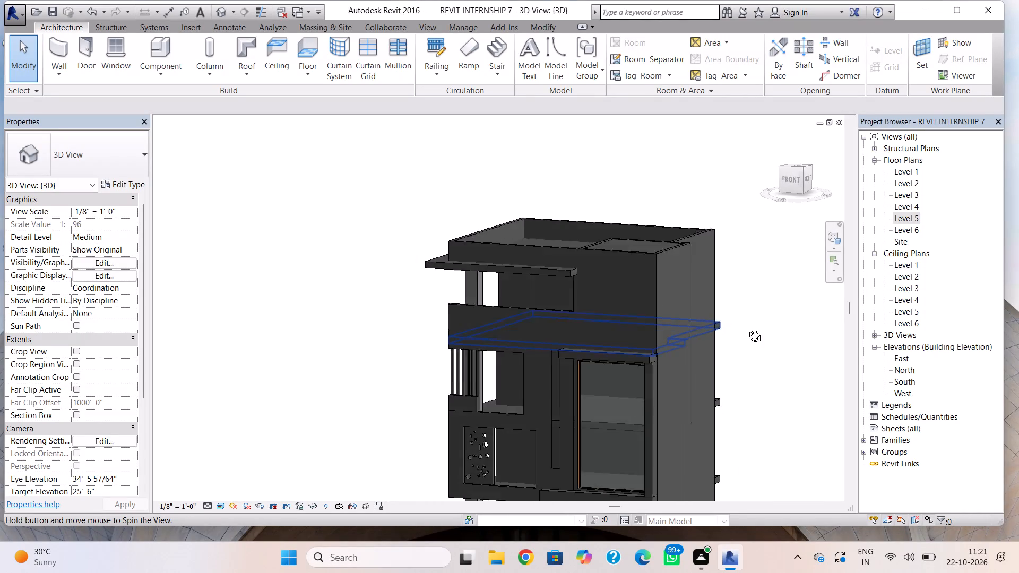
right_drag(747, 328, 749, 337)
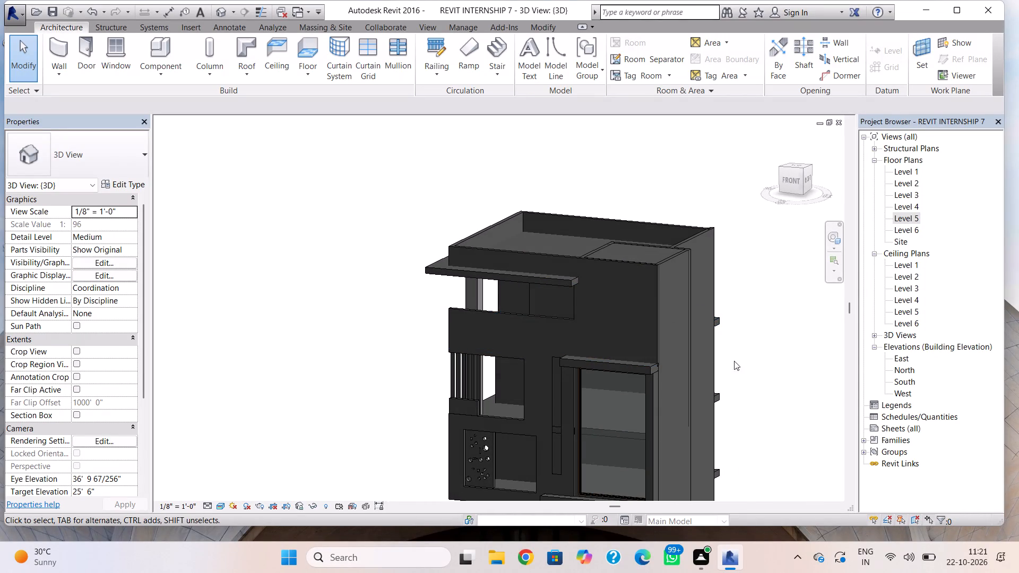
shift+right_drag(677, 385, 668, 411)
shift+right_drag(689, 366, 689, 365)
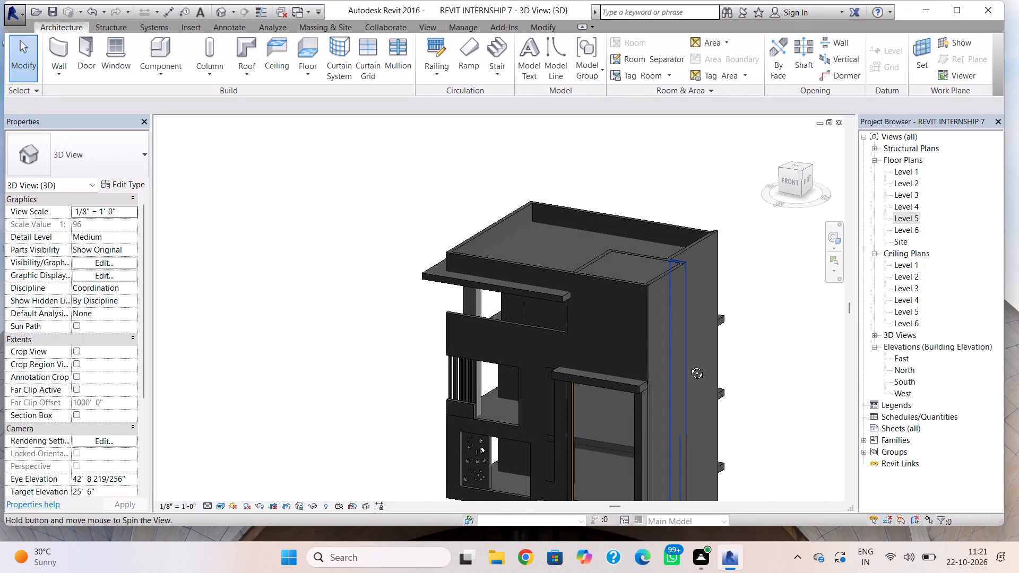
shift+right_drag(689, 365, 681, 353)
key(Escape)
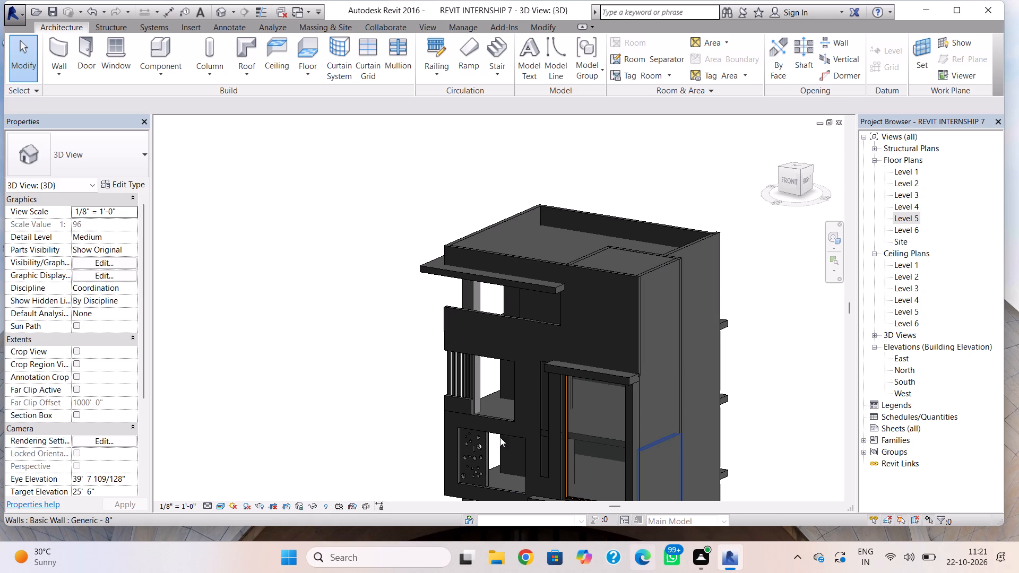
shift+right_drag(485, 348, 563, 352)
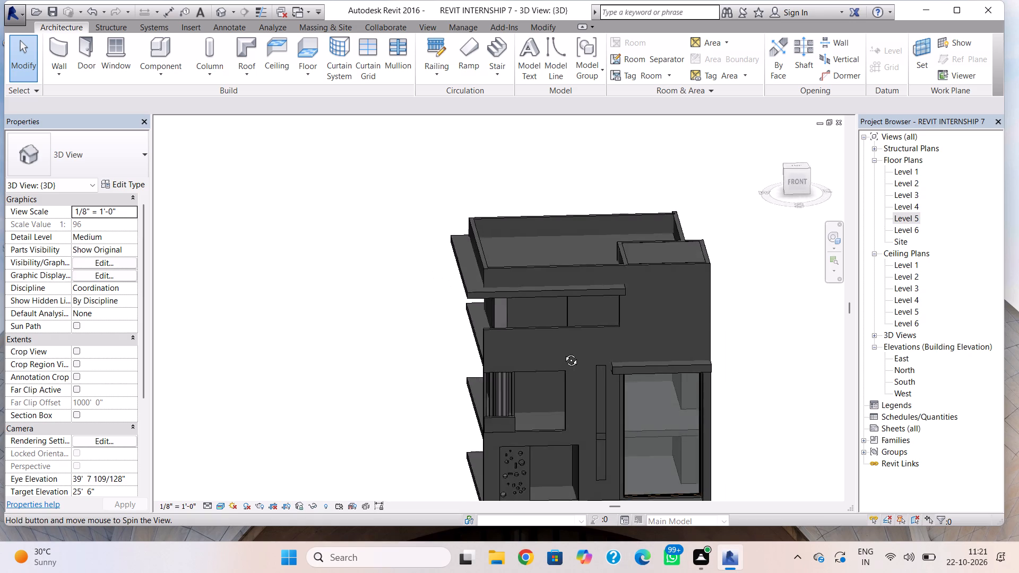
shift+right_drag(563, 352, 239, 426)
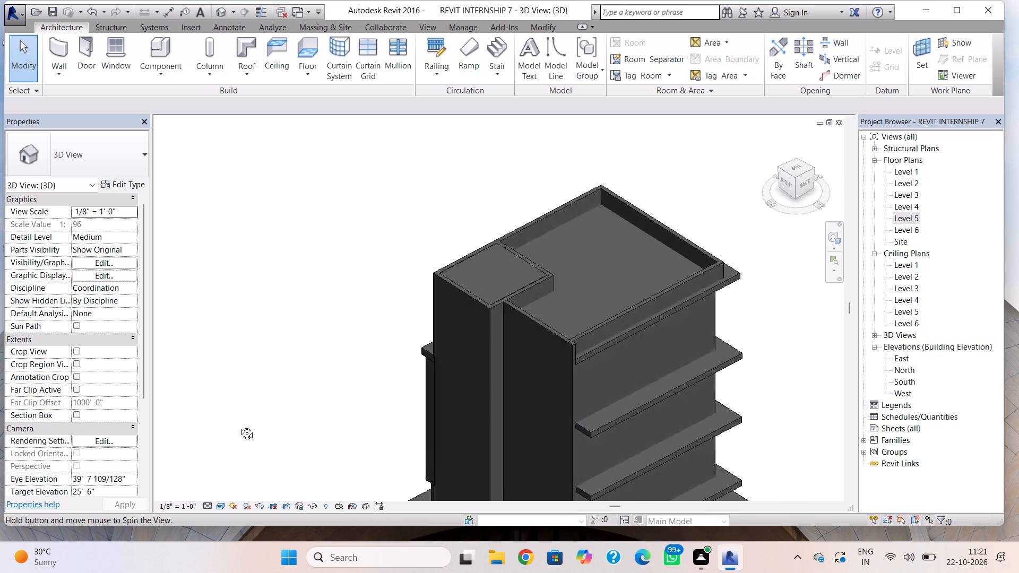
shift+right_drag(239, 426, 98, 369)
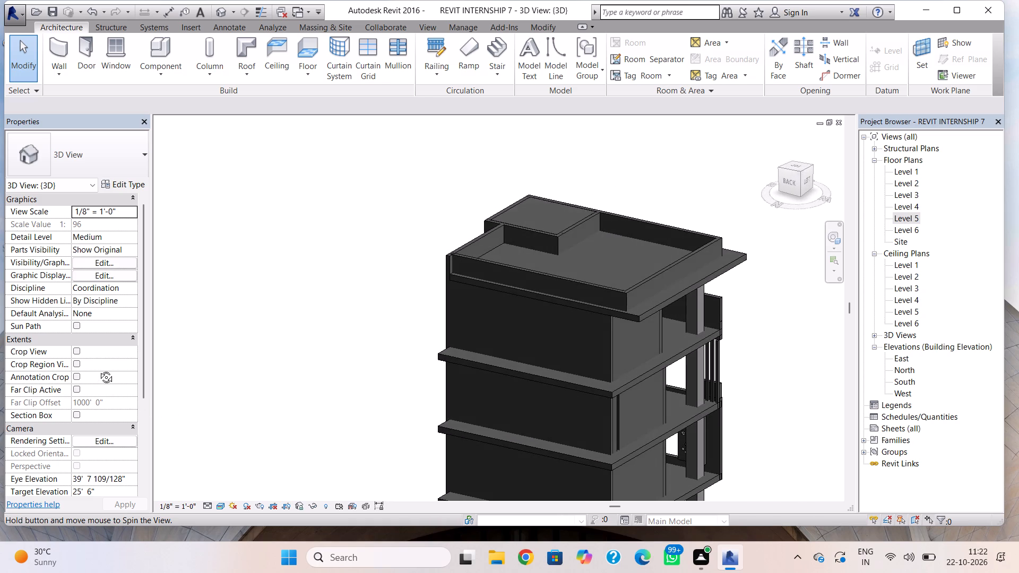
shift+right_drag(98, 369, 160, 356)
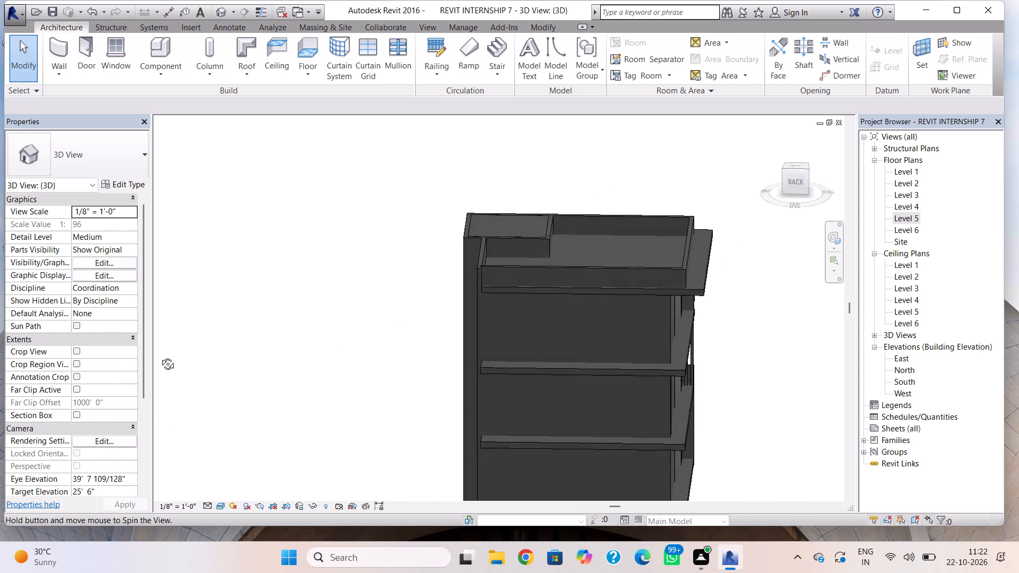
Nudge the rear (north) Level 5 parapet wall outward in the Level 6 plan until it is flush with the roof's outer edge.
shift+right_drag(160, 356, 101, 431)
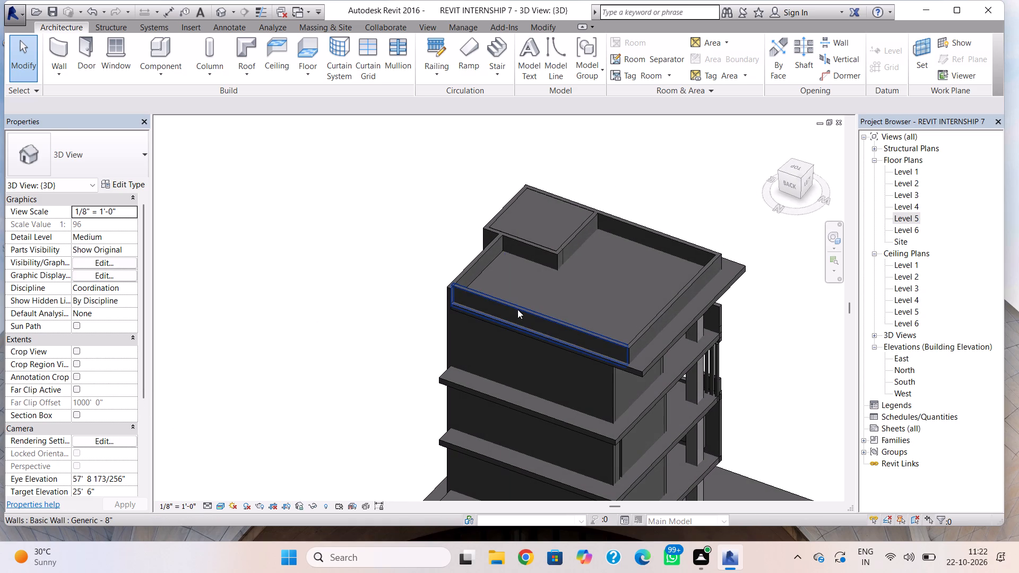
click(518, 309)
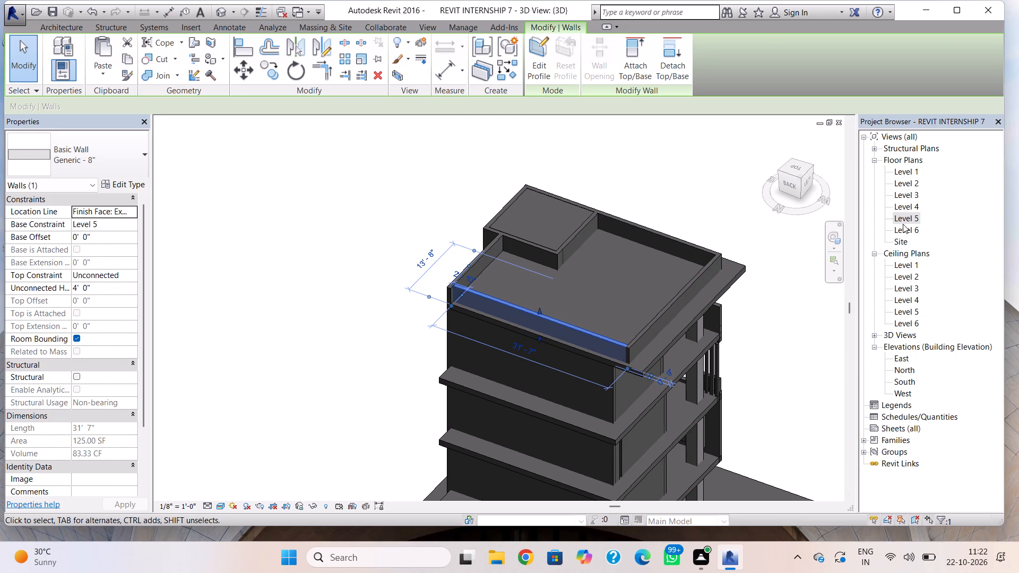
double_click(903, 224)
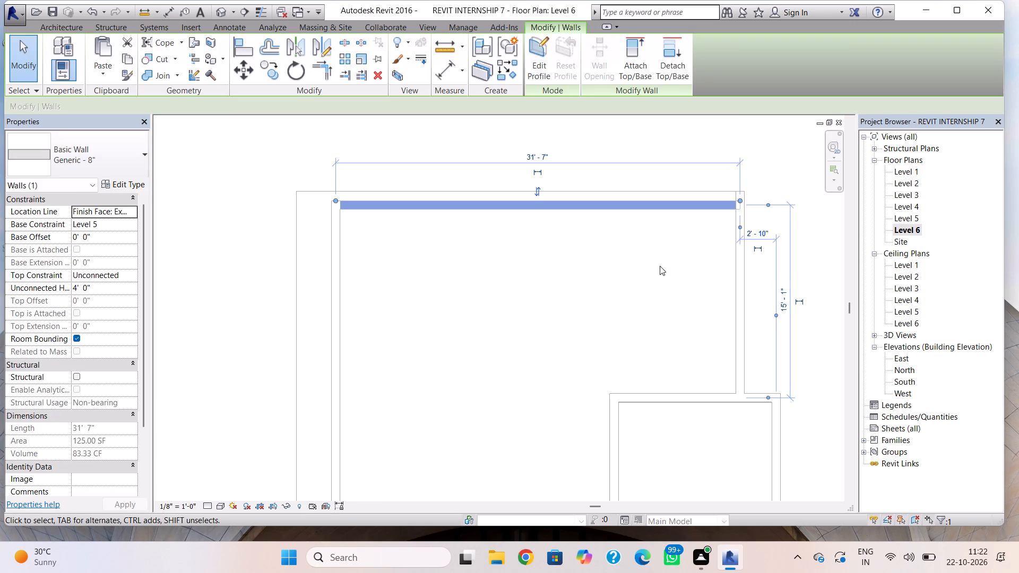
key(Up)
key(Up)
key(Up)
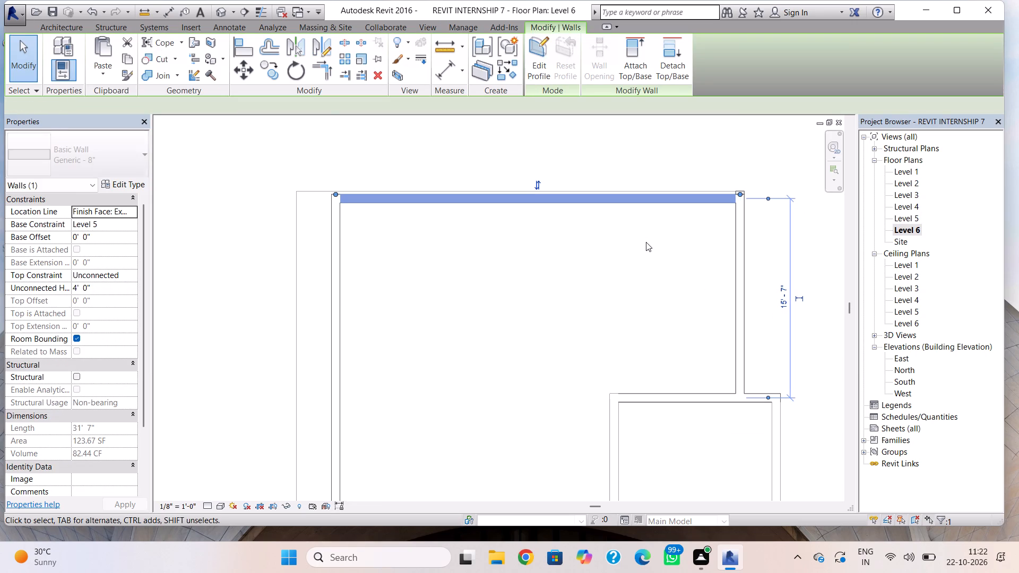
key(Escape)
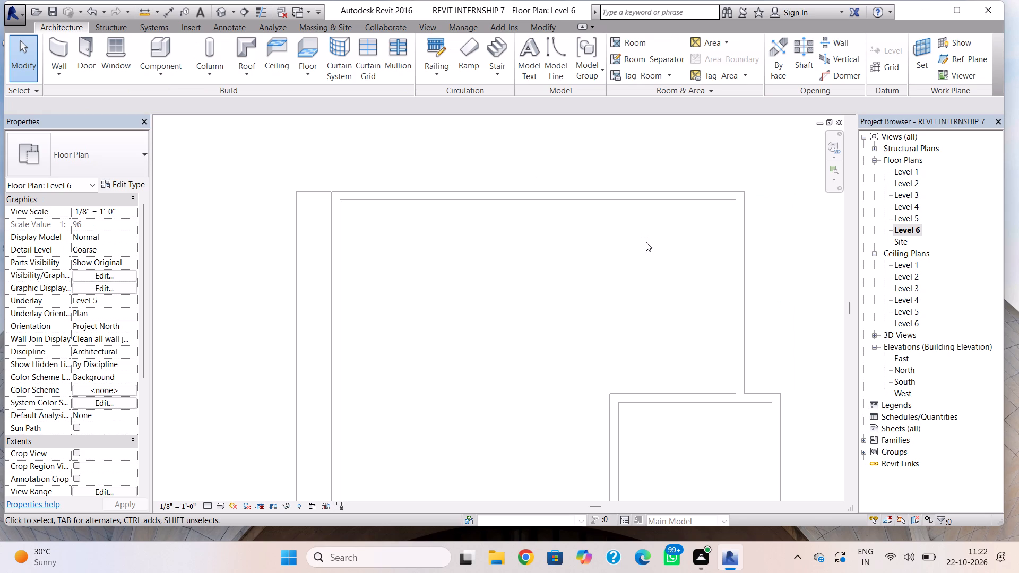
Return to the 3D view and inspect the building around to its right facade, dismissing the notification card.
click(220, 10)
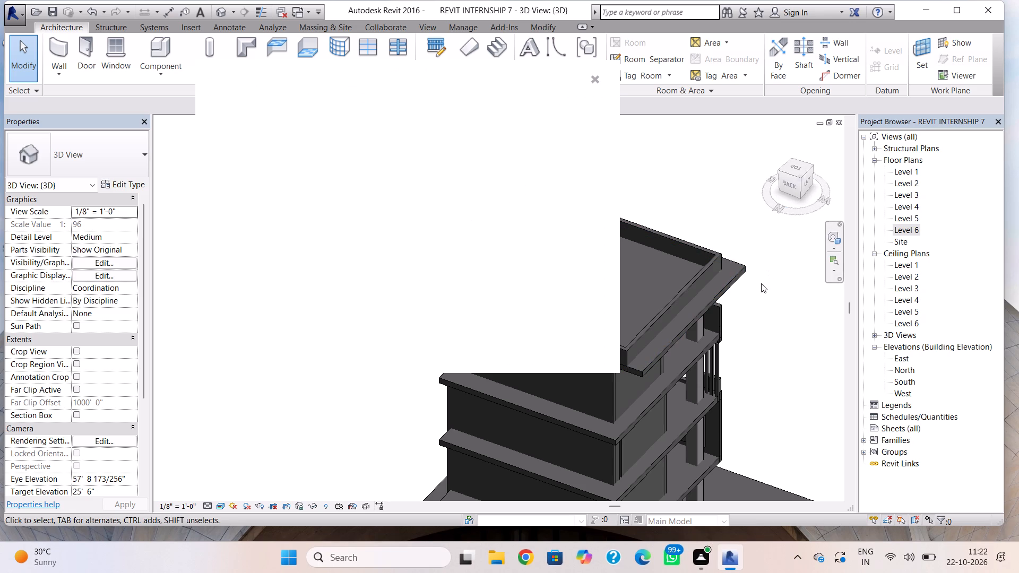
shift+right_drag(761, 283, 575, 246)
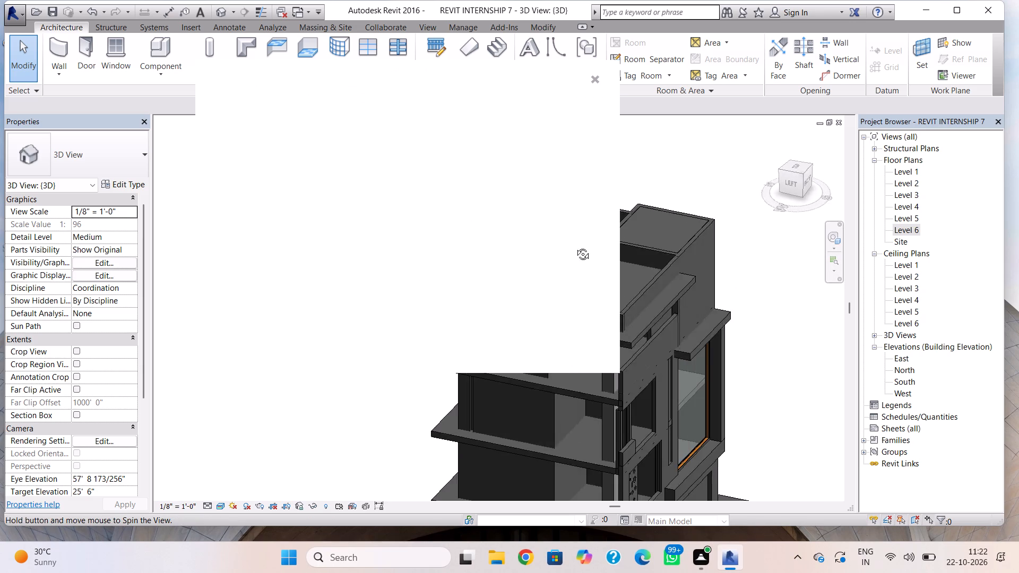
shift+right_drag(575, 246, 551, 245)
shift+right_drag(684, 284, 532, 230)
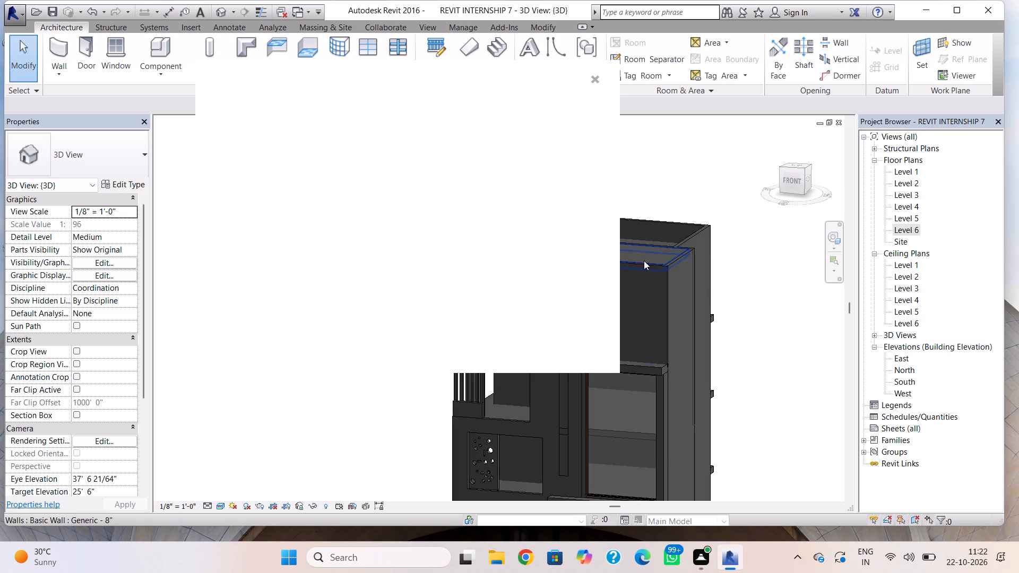
click(593, 80)
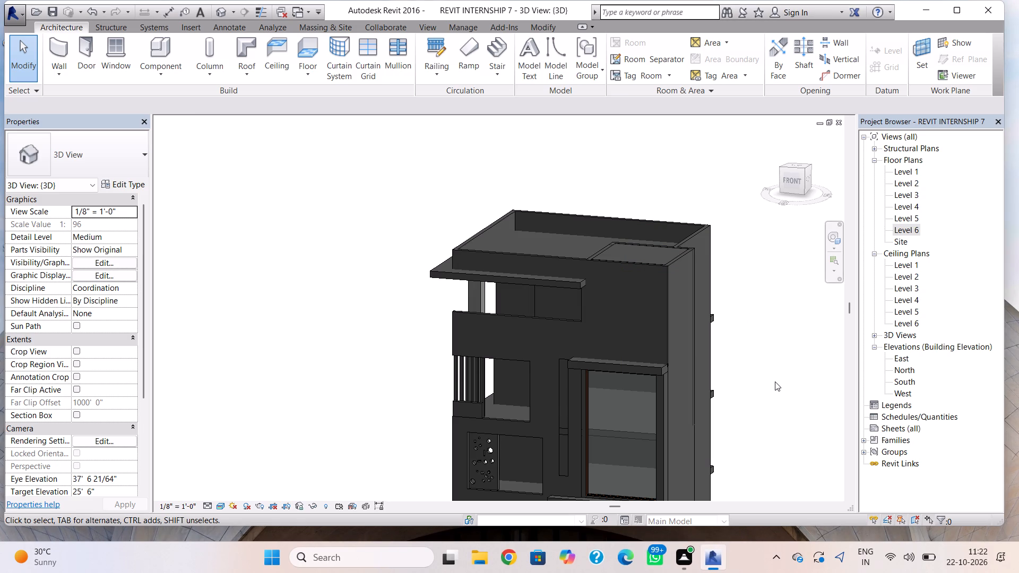
shift+right_drag(771, 386, 627, 322)
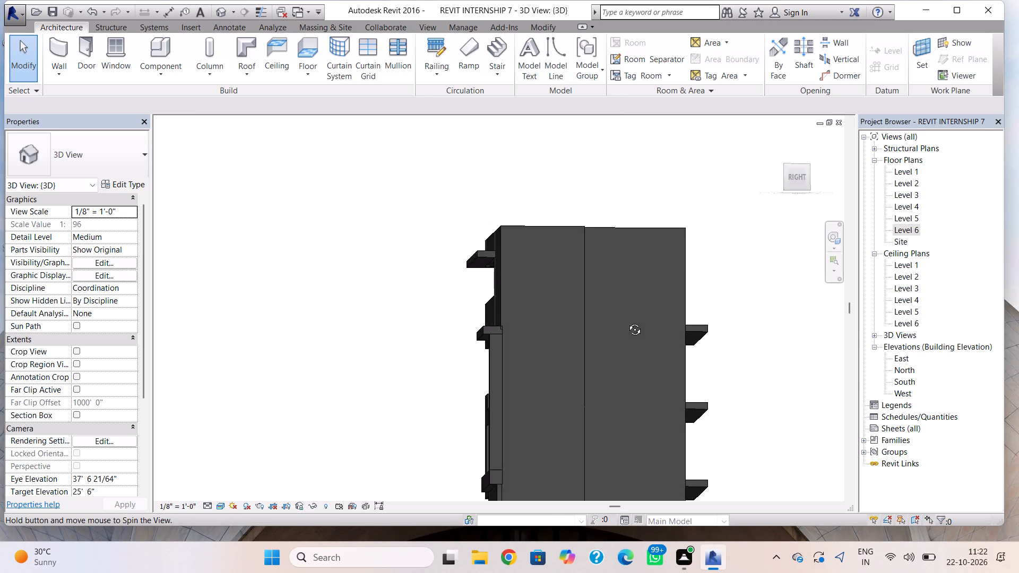
shift+right_drag(627, 322, 634, 332)
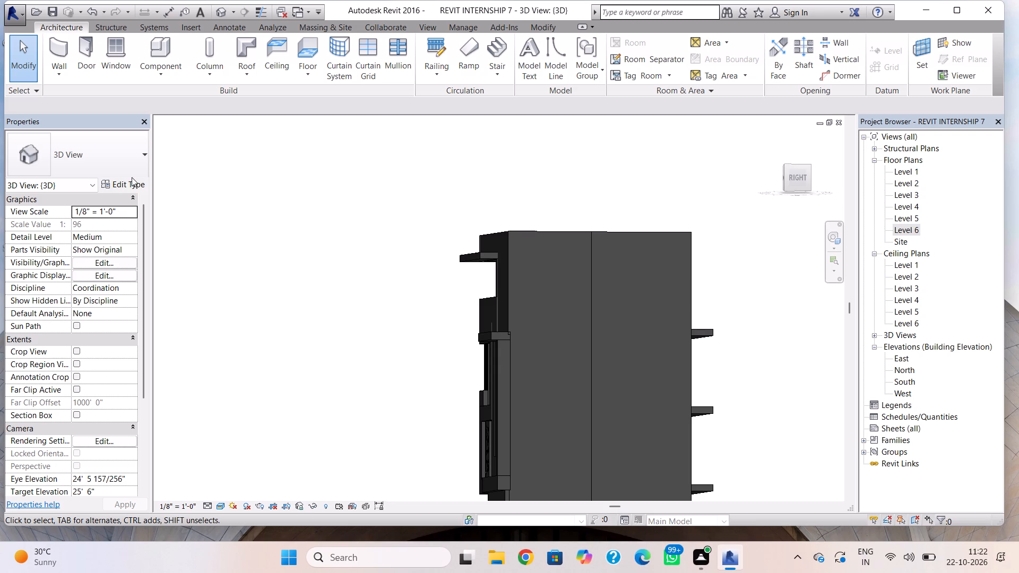
Start placing a window, trying the available Fixed sizes and settling on the 36" x 72" type.
click(104, 54)
click(108, 155)
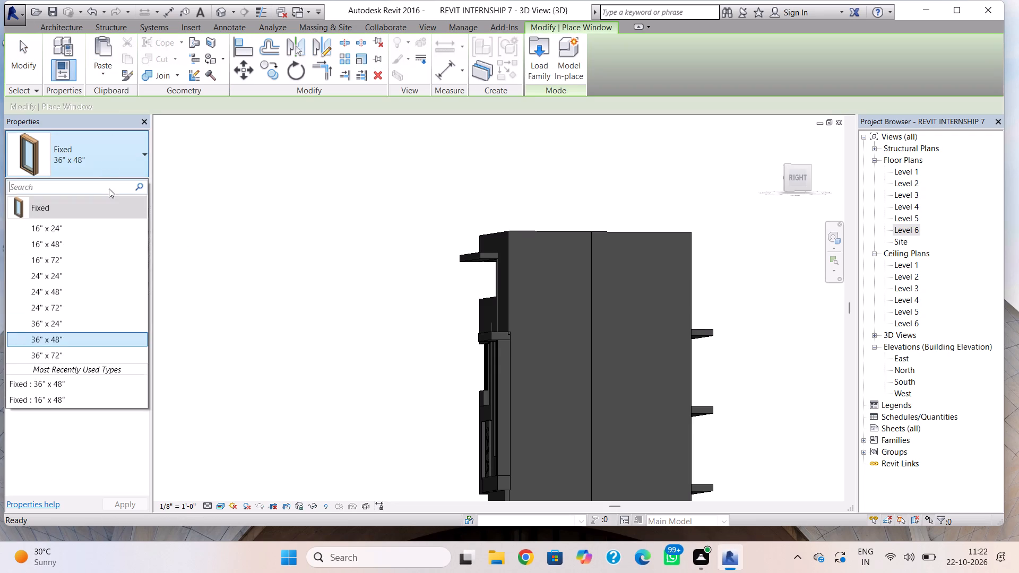
click(95, 282)
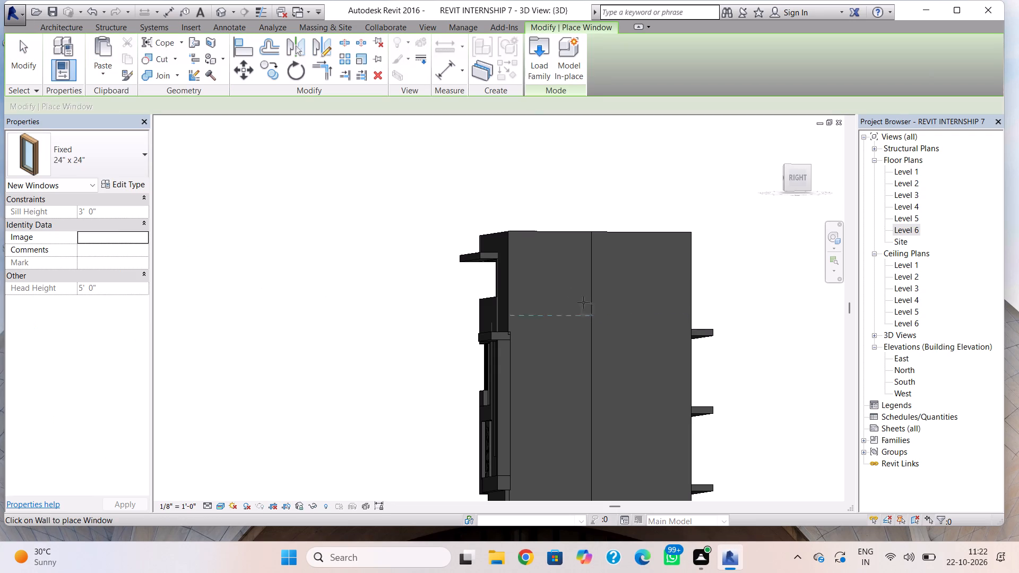
click(137, 172)
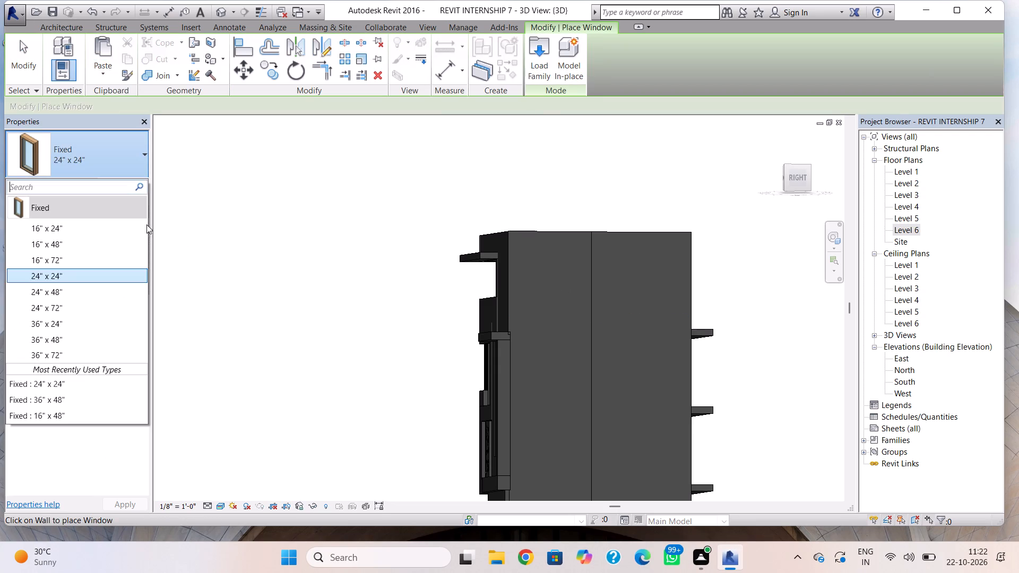
click(108, 309)
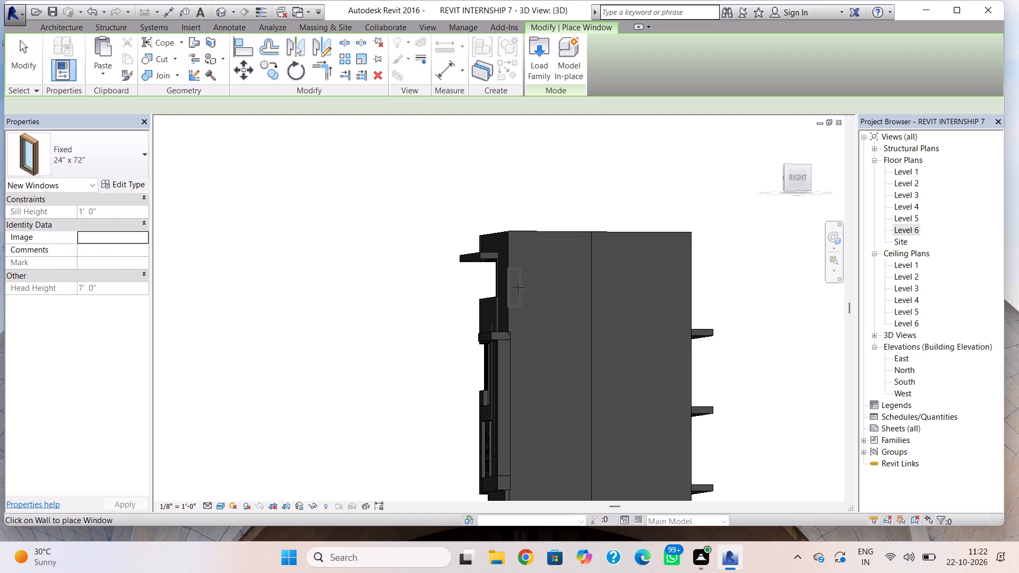
click(121, 166)
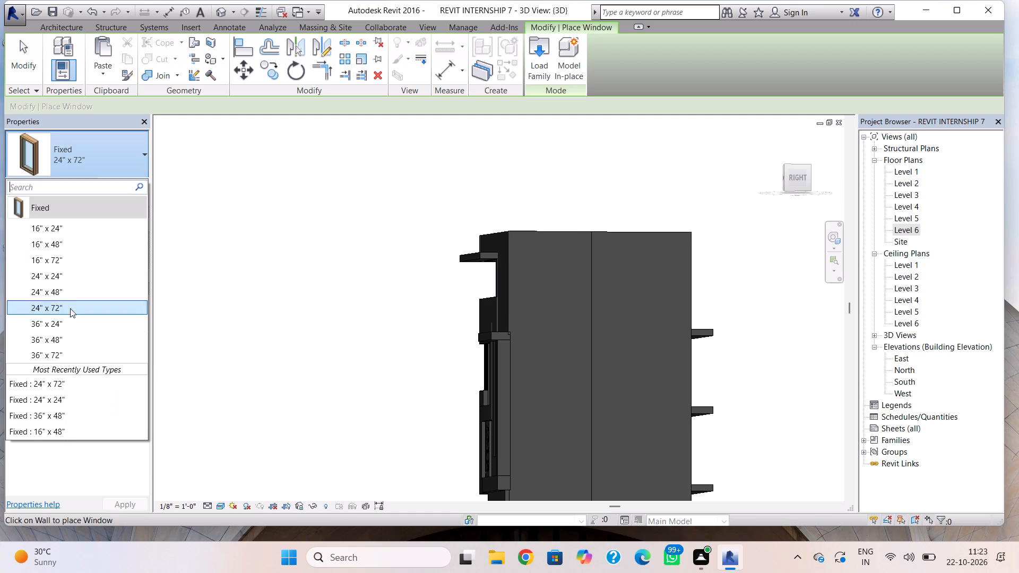
click(65, 276)
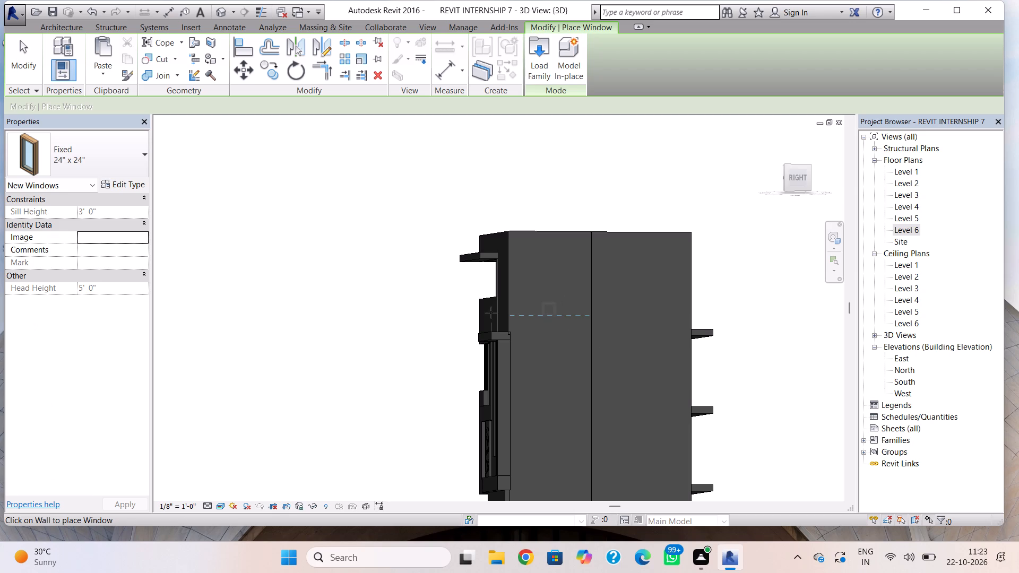
click(108, 164)
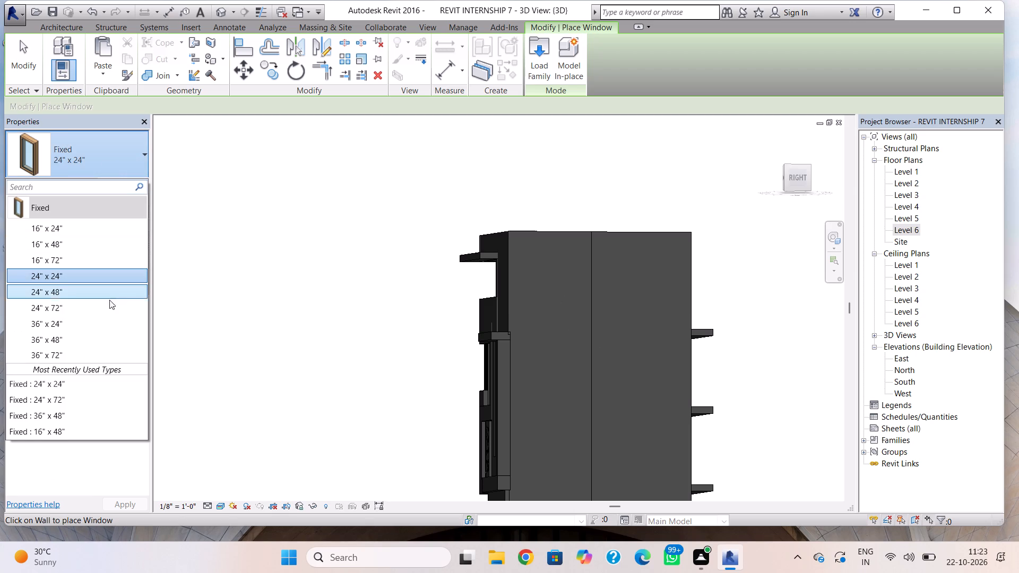
click(104, 351)
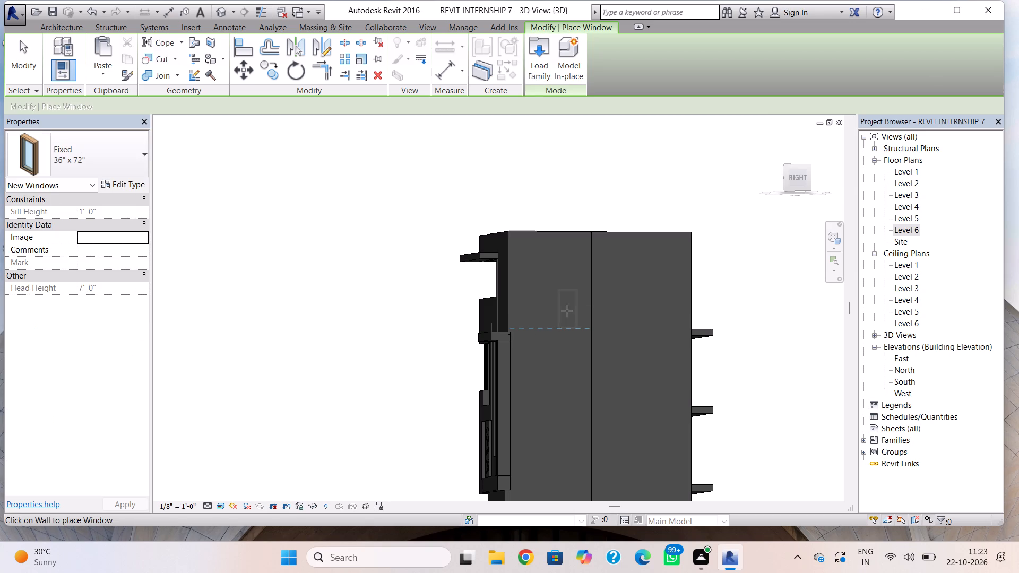
Set the Fixed 36" x 72" window type's height to 4' 0" and width to 7' 0".
click(142, 182)
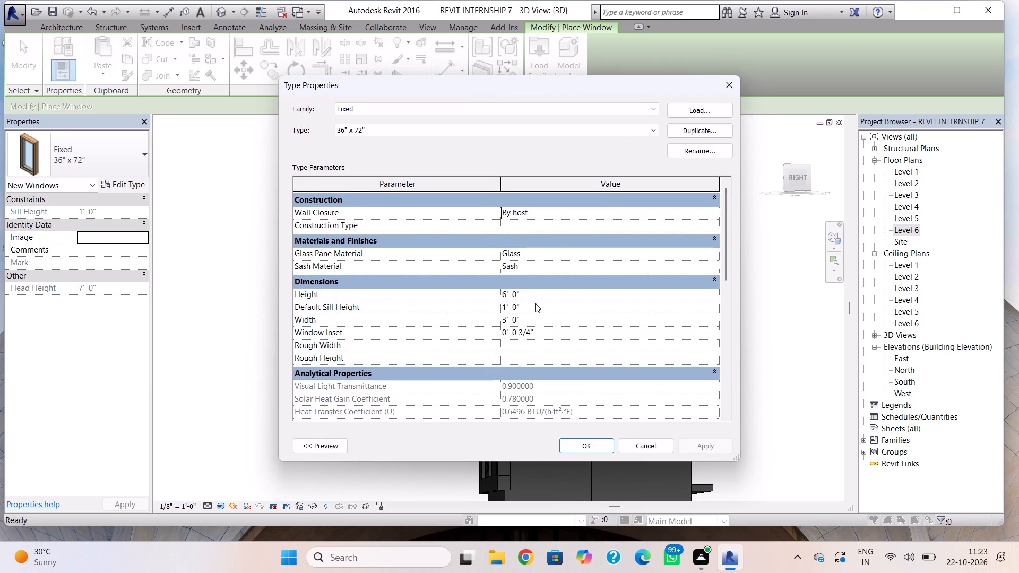
click(533, 317)
drag(533, 317, 510, 322)
drag(510, 322, 489, 327)
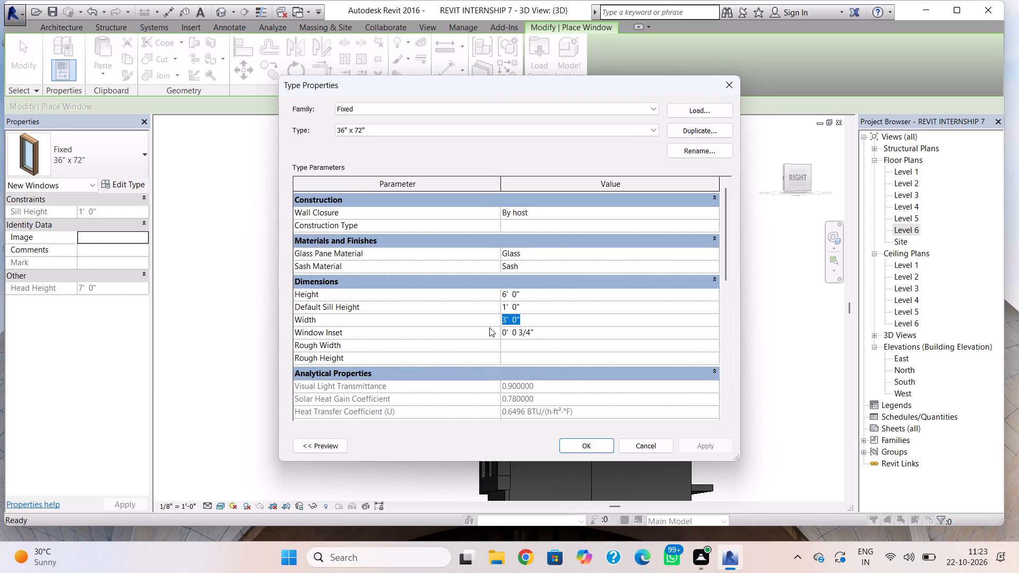
click(546, 294)
drag(546, 294, 469, 307)
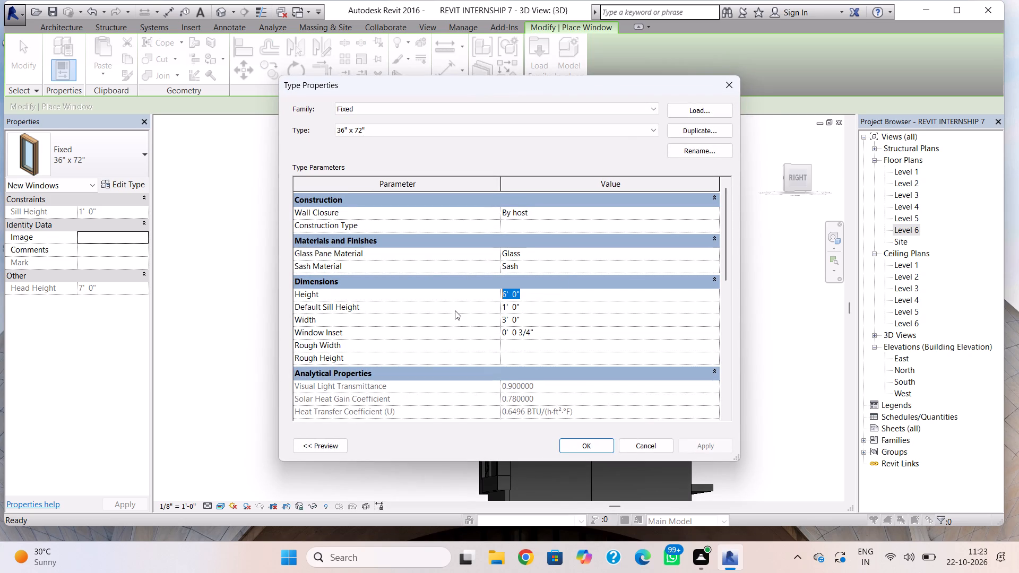
text(3')
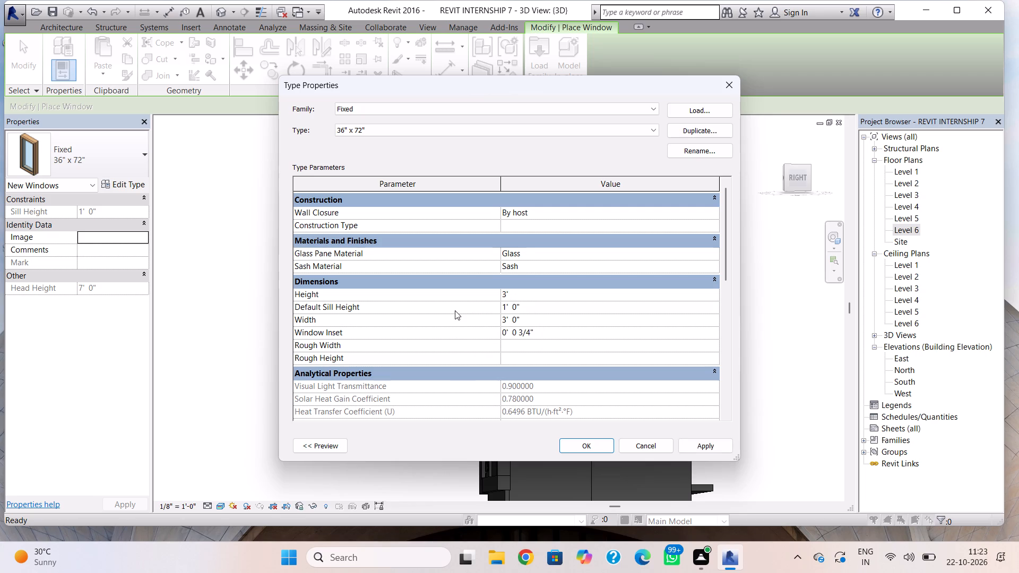
key(BackSpace)
key(BackSpace)
text(4')
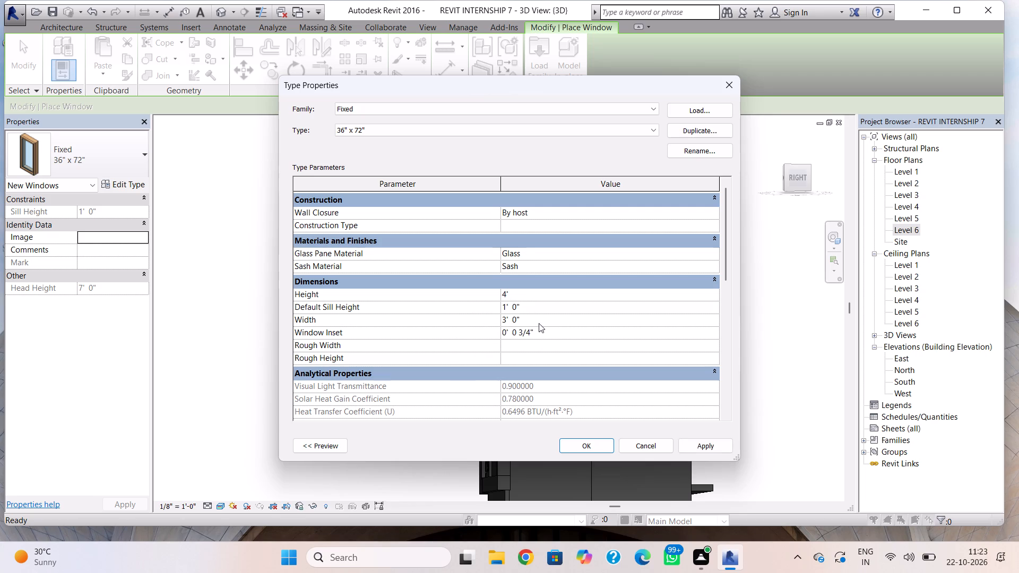
click(539, 323)
drag(539, 323, 487, 331)
text(7')
key(Return)
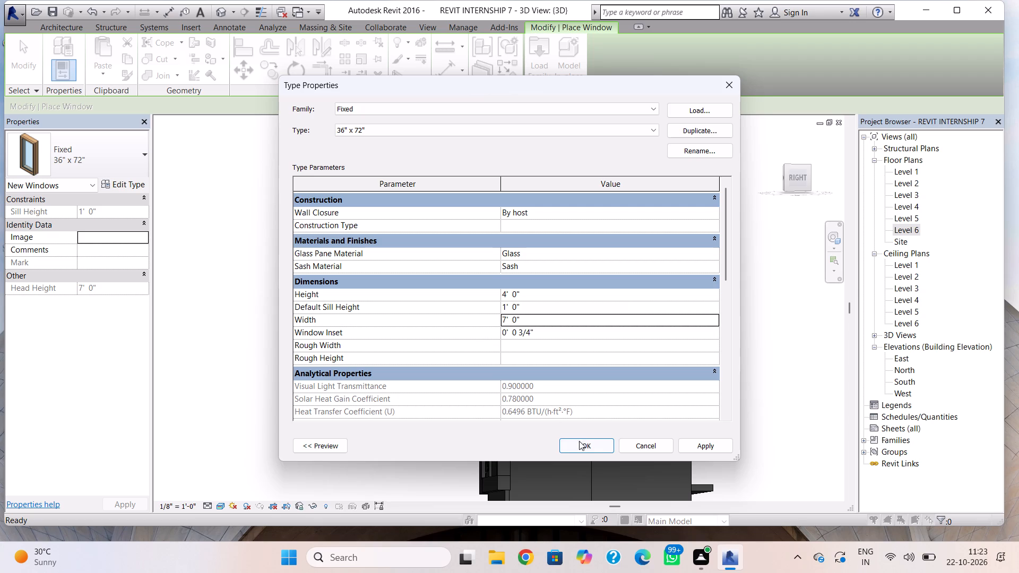
click(580, 444)
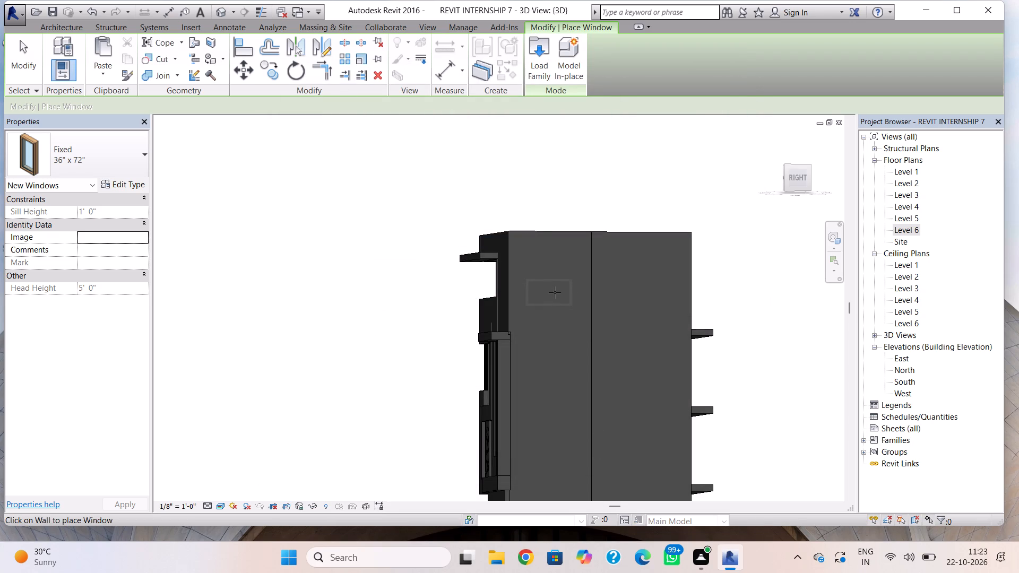
Place three 7' 0" by 4' 0" fixed windows in a vertical stack on the front section of the right facade.
click(557, 338)
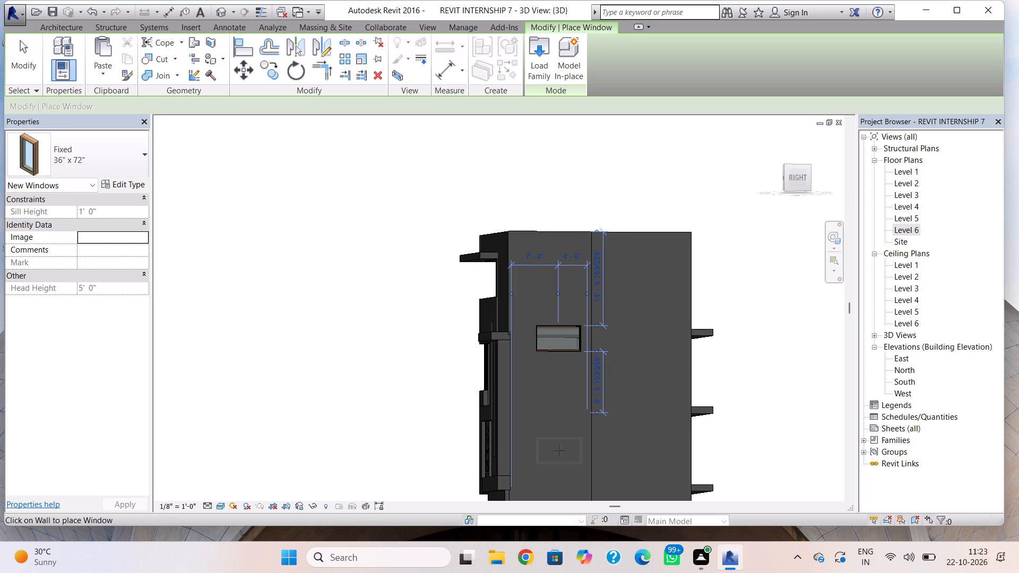
middle_drag(559, 450, 546, 412)
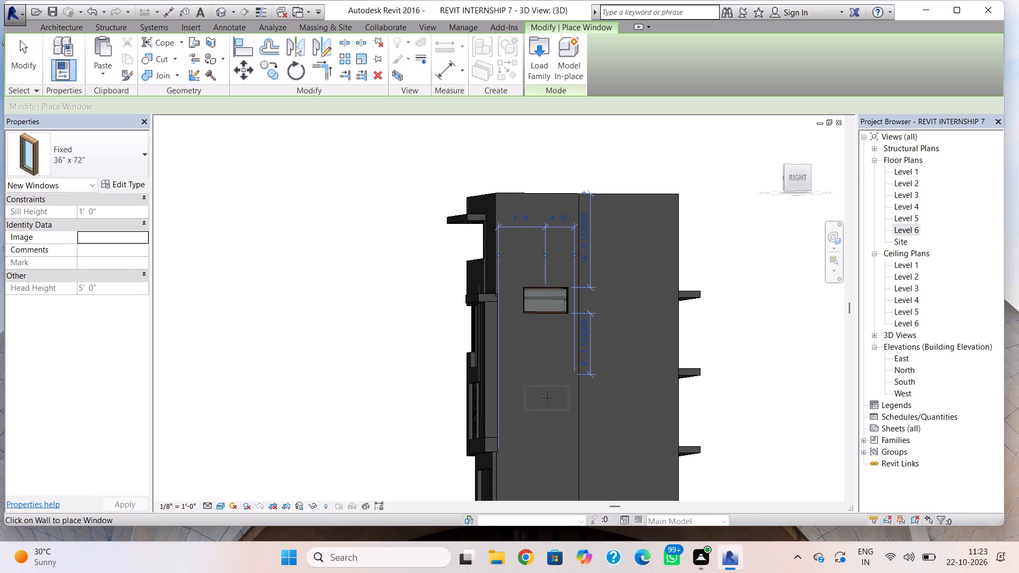
click(546, 397)
scroll(543, 430, down, 1)
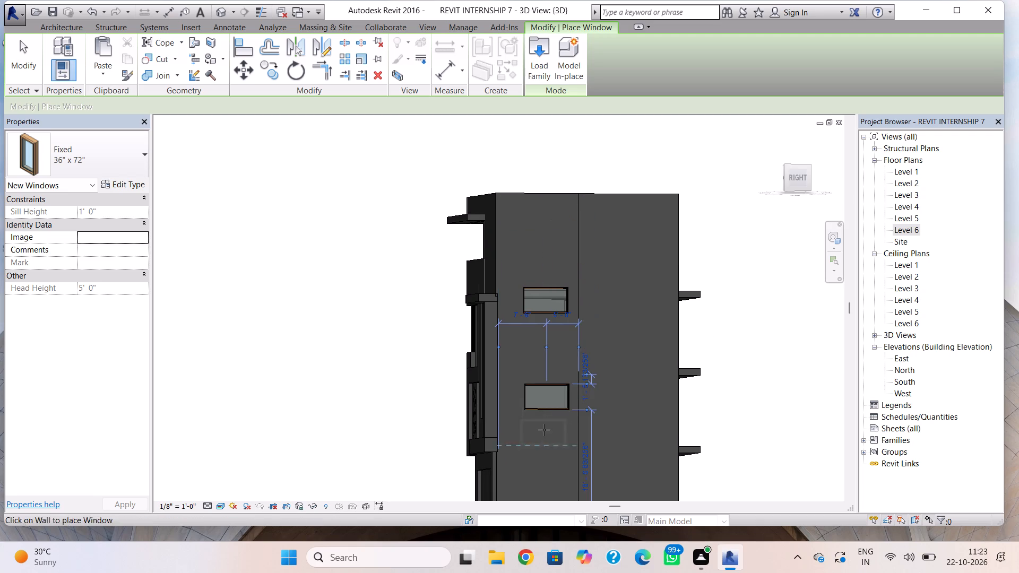
middle_drag(543, 430, 517, 277)
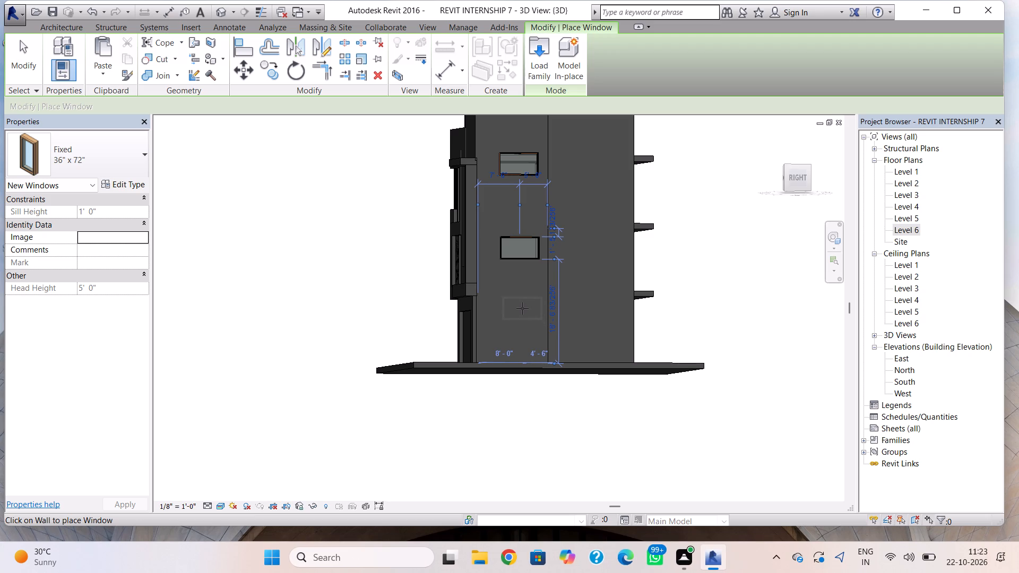
click(520, 308)
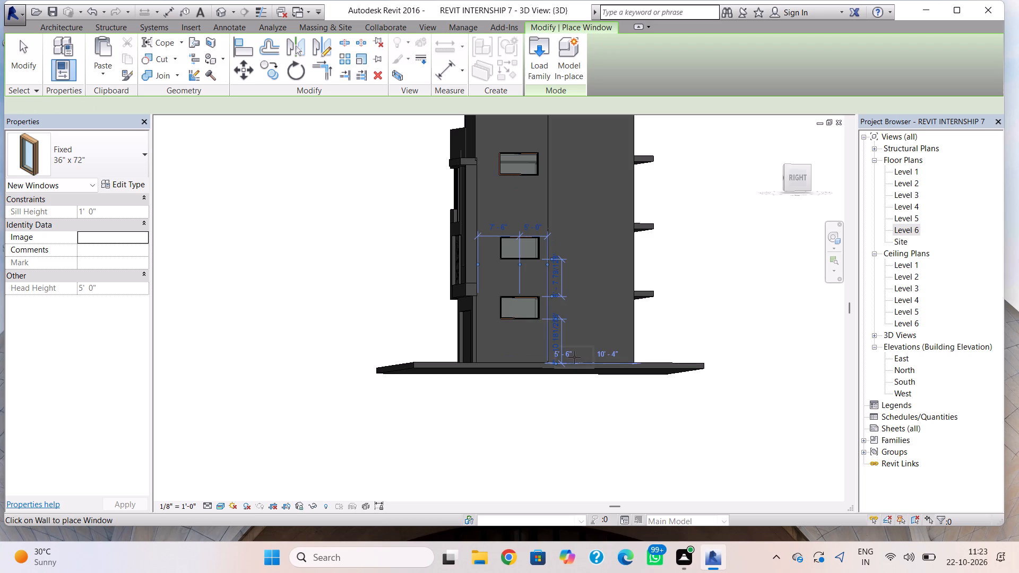
key(Escape)
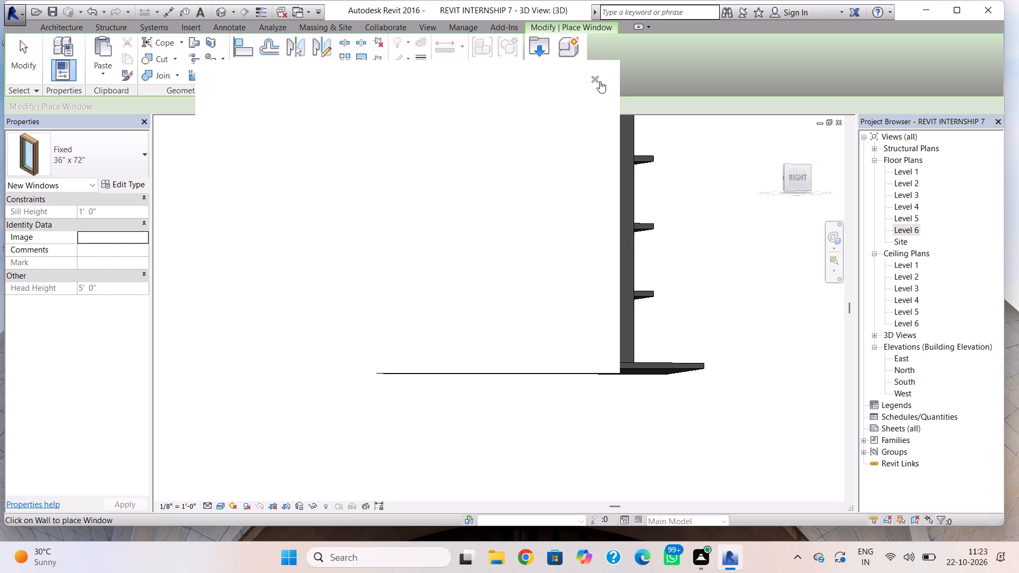
click(599, 80)
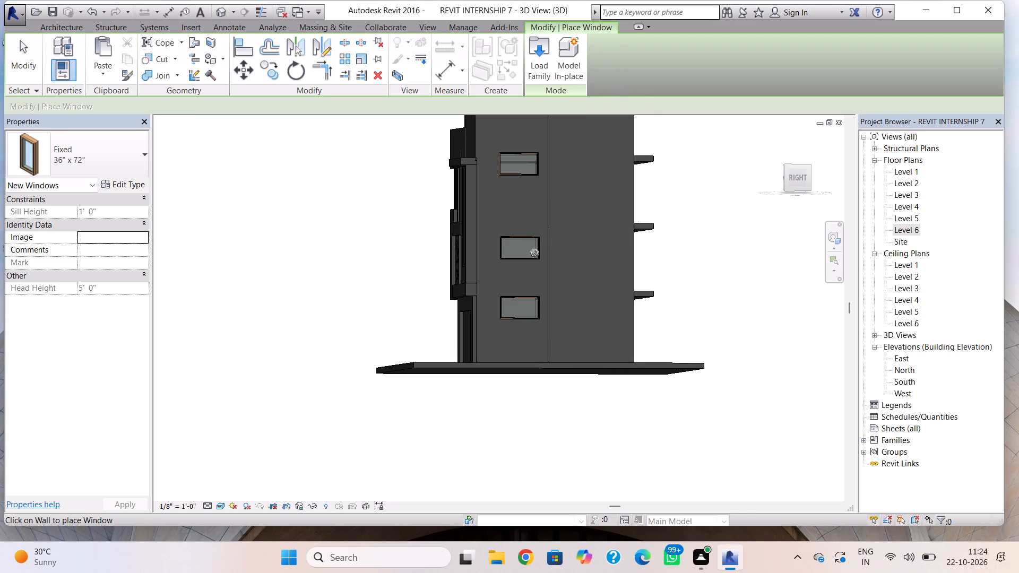
key(Escape)
Nudge the middle right-facade window upward to a sill height of about 8' 6".
click(534, 253)
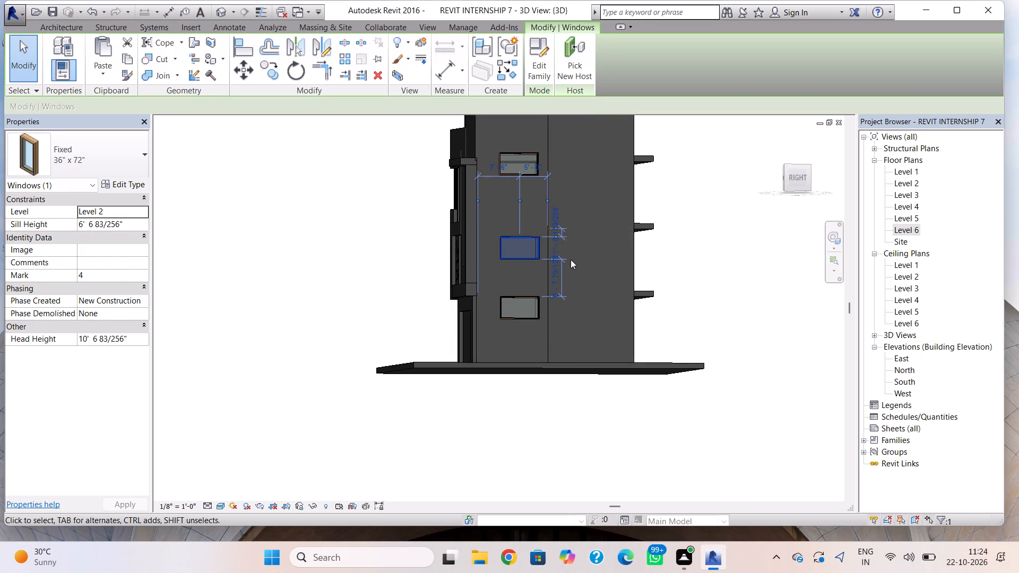
key(Up)
key(Up)
key(Up)
key(Up)
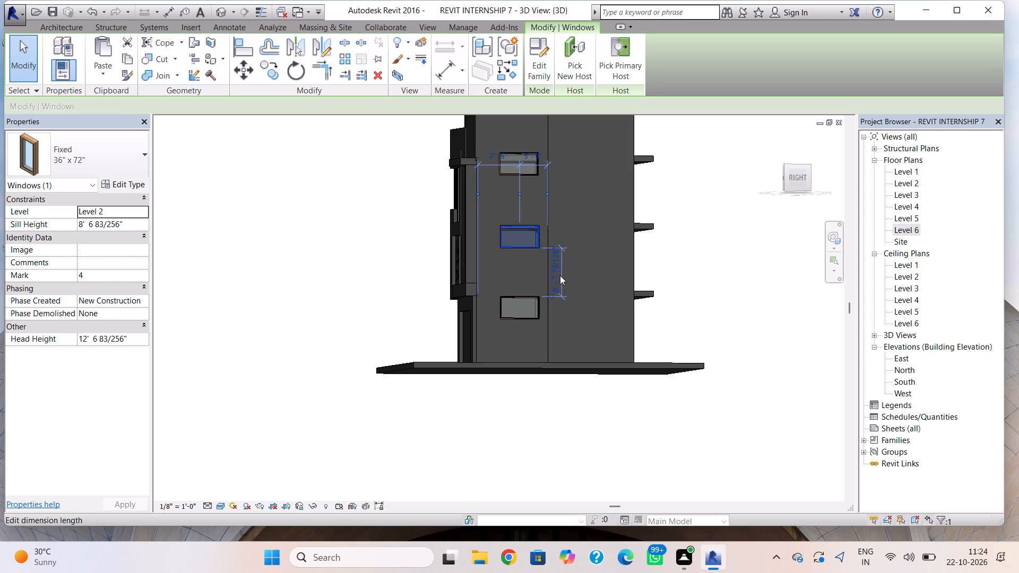
key(Escape)
Start an in-place model component in the Walls category, accepting the default name.
shift+right_drag(537, 306, 660, 410)
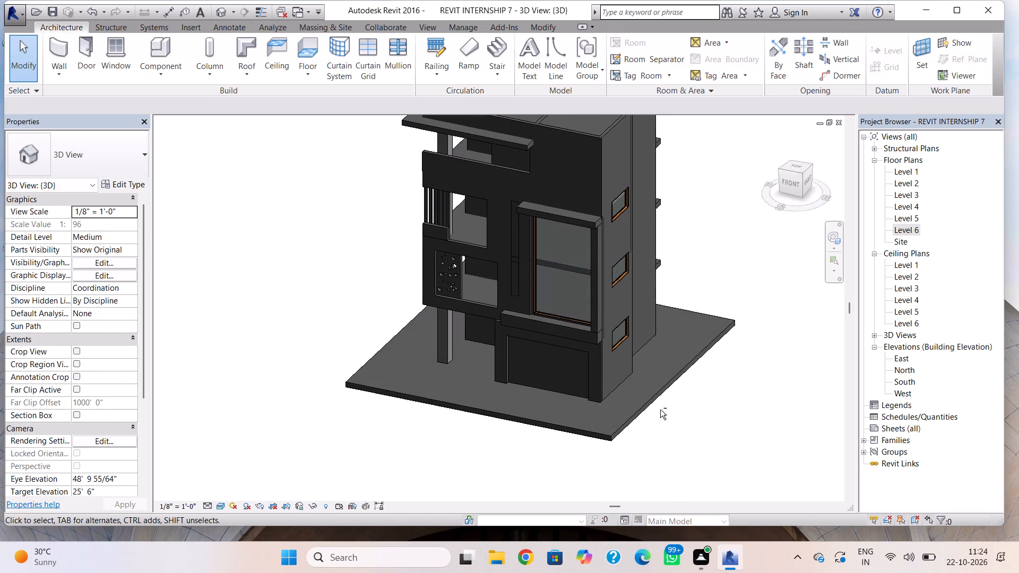
shift+right_drag(654, 403, 629, 410)
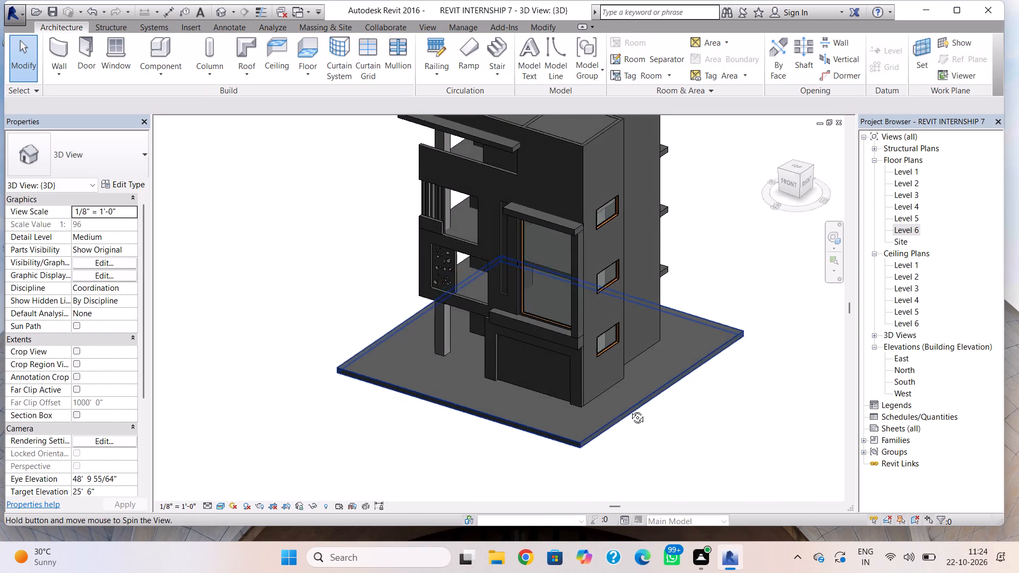
shift+right_drag(629, 410, 515, 296)
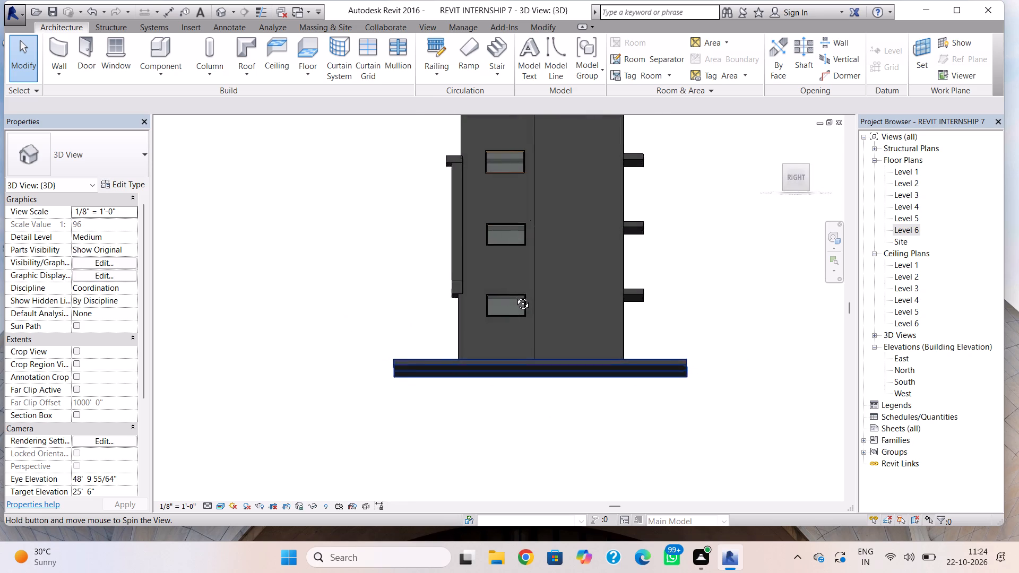
shift+right_drag(515, 296, 647, 387)
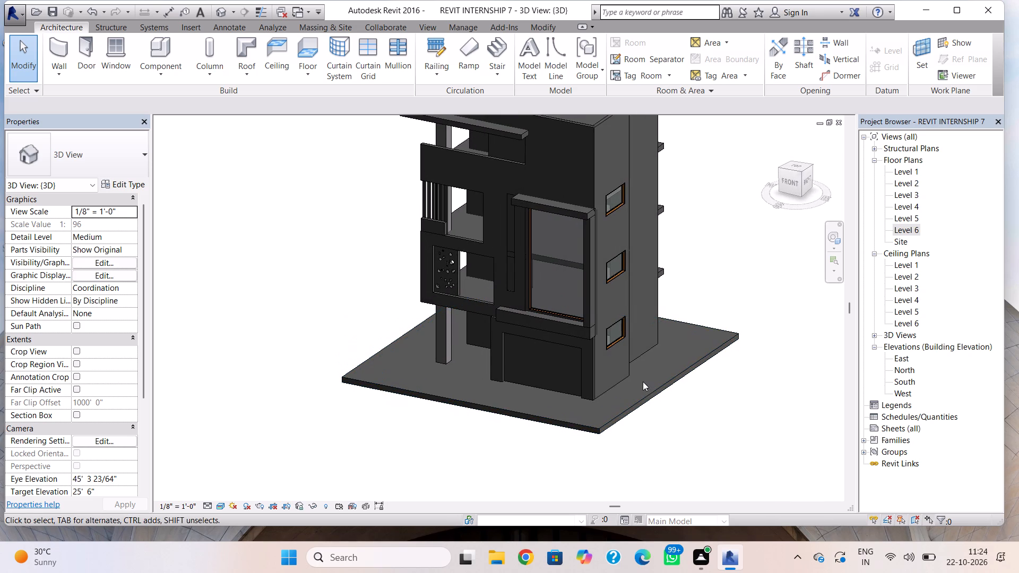
click(176, 74)
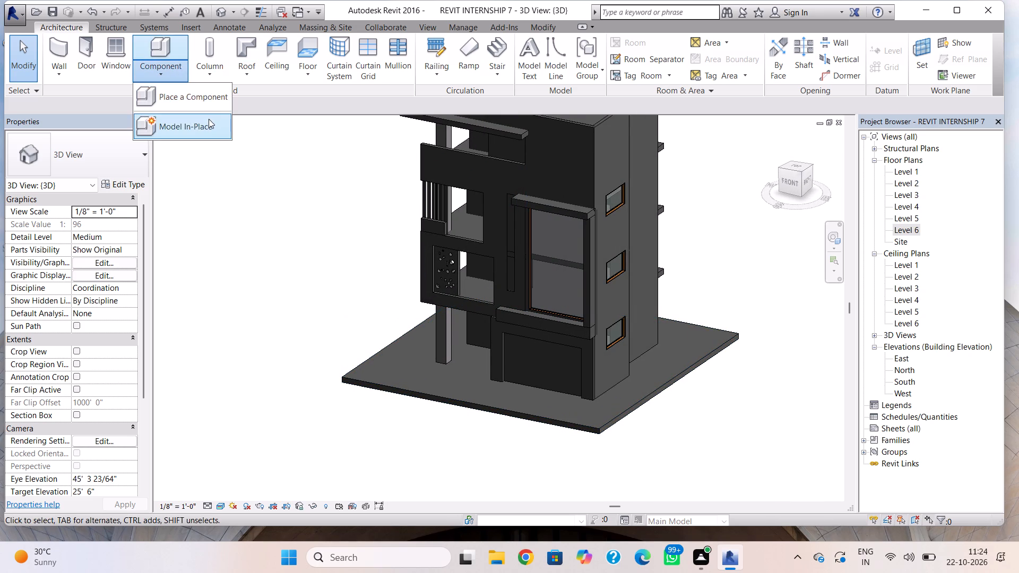
click(209, 119)
scroll(488, 236, down, 20)
scroll(488, 236, down, 12)
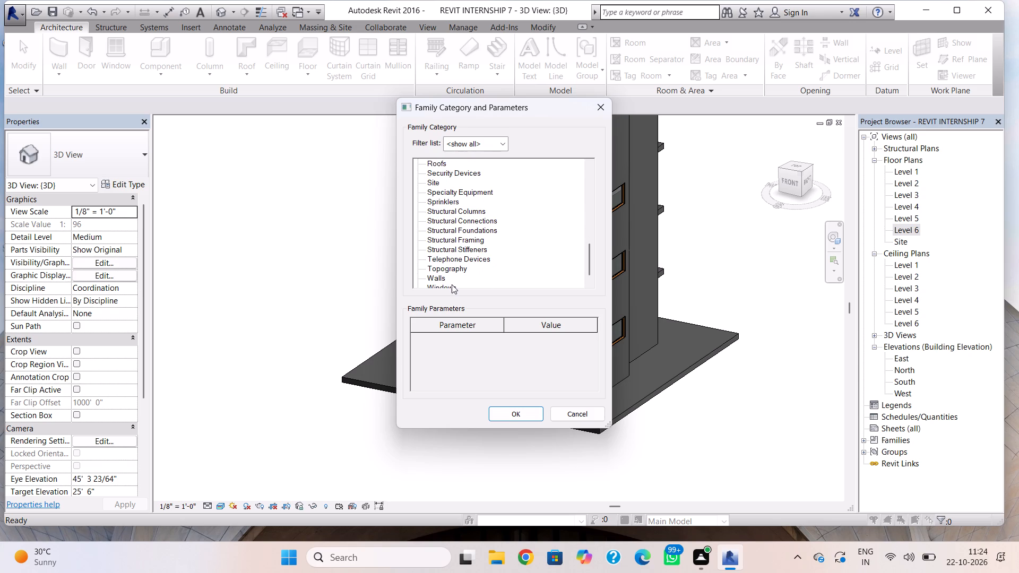
click(444, 263)
click(443, 267)
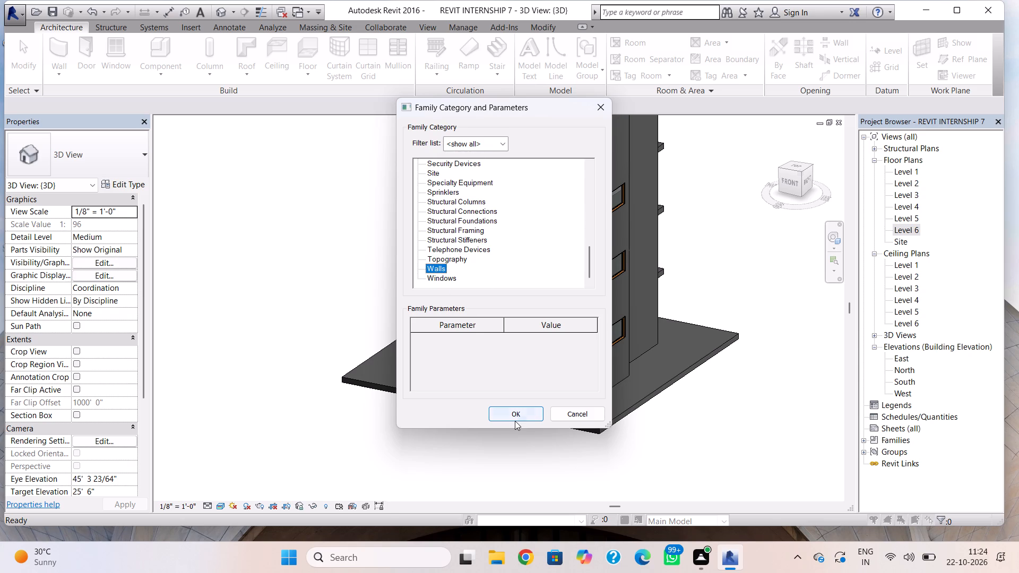
click(515, 421)
click(508, 293)
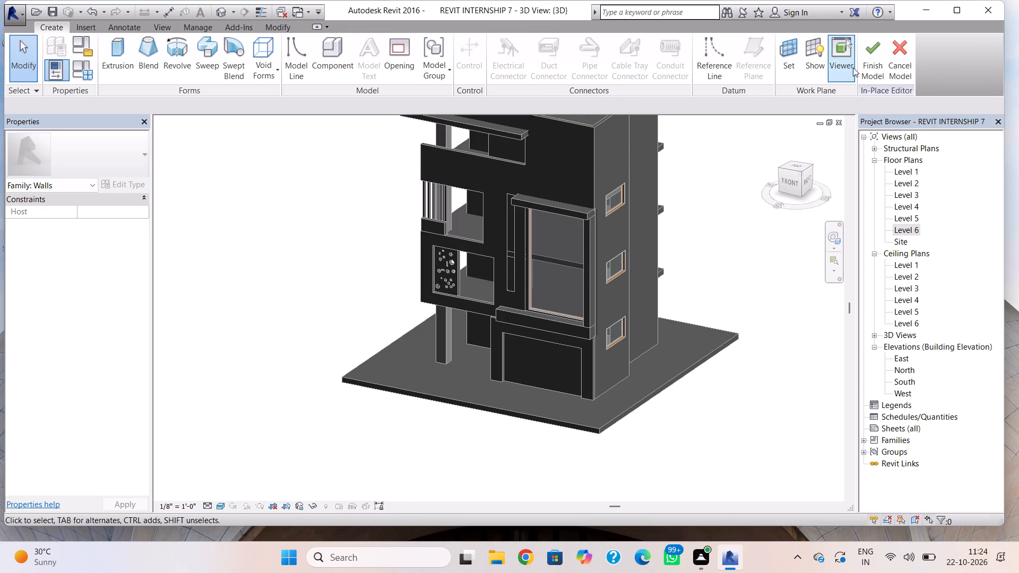
Set the work plane by picking the right-facade wall face that holds the three windows.
click(784, 54)
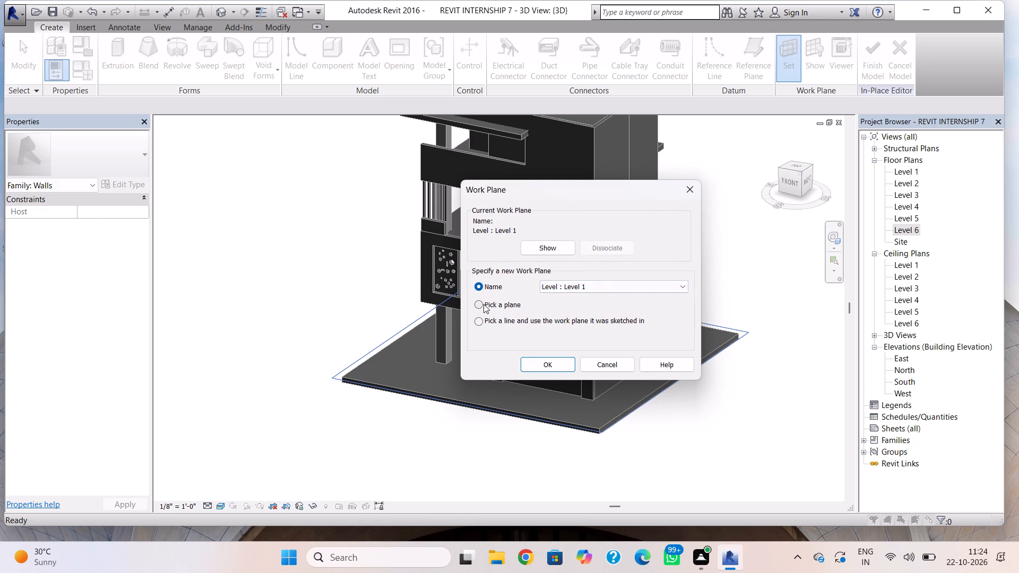
click(483, 305)
click(540, 361)
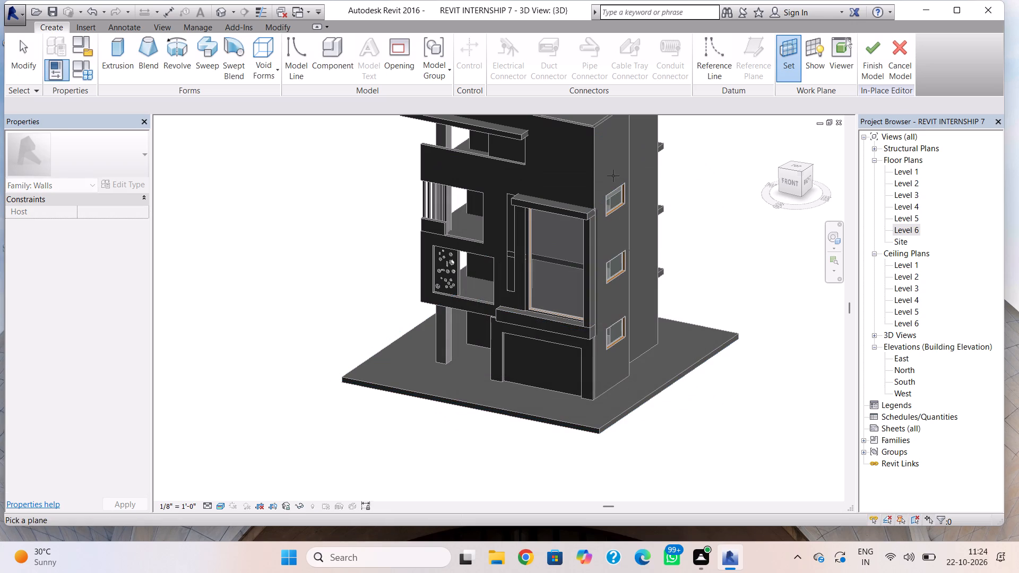
shift+right_drag(641, 236, 544, 296)
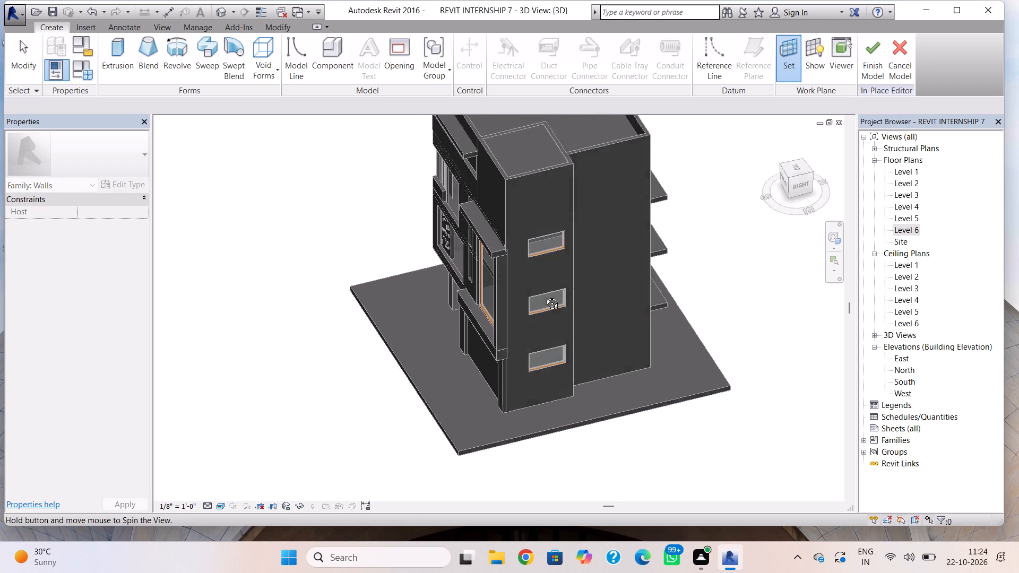
shift+right_drag(544, 296, 541, 292)
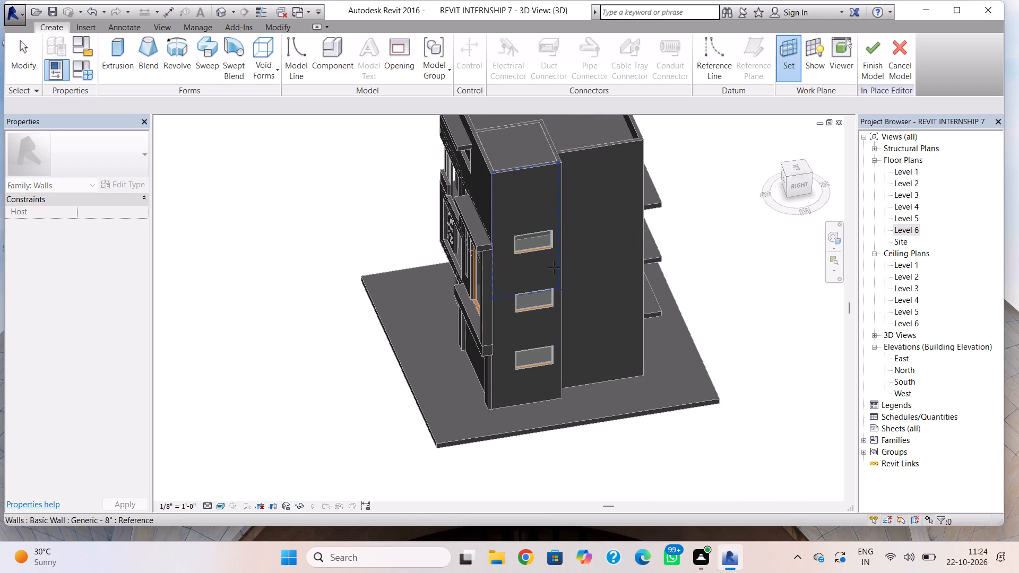
scroll(554, 267, up, 3)
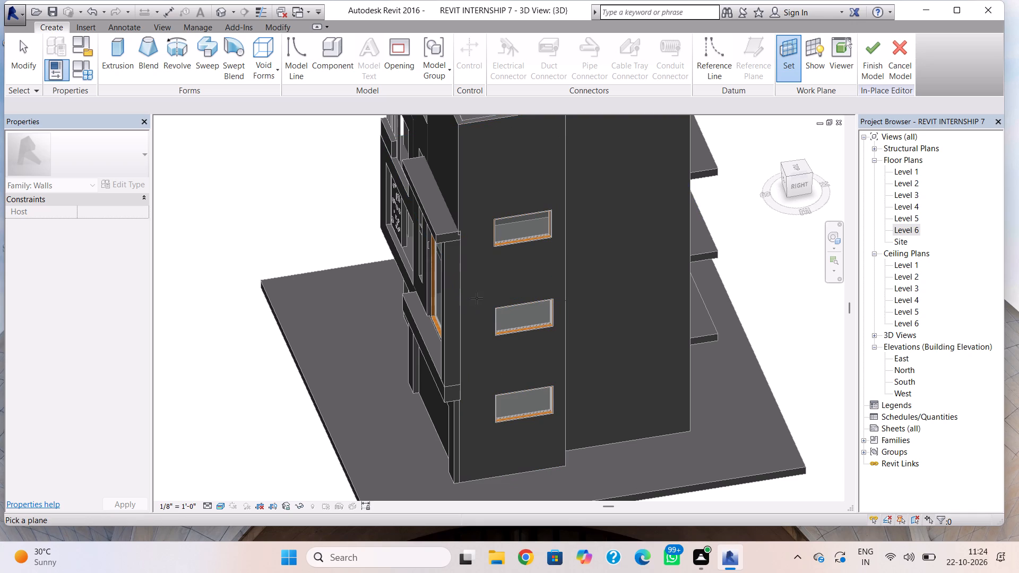
click(481, 126)
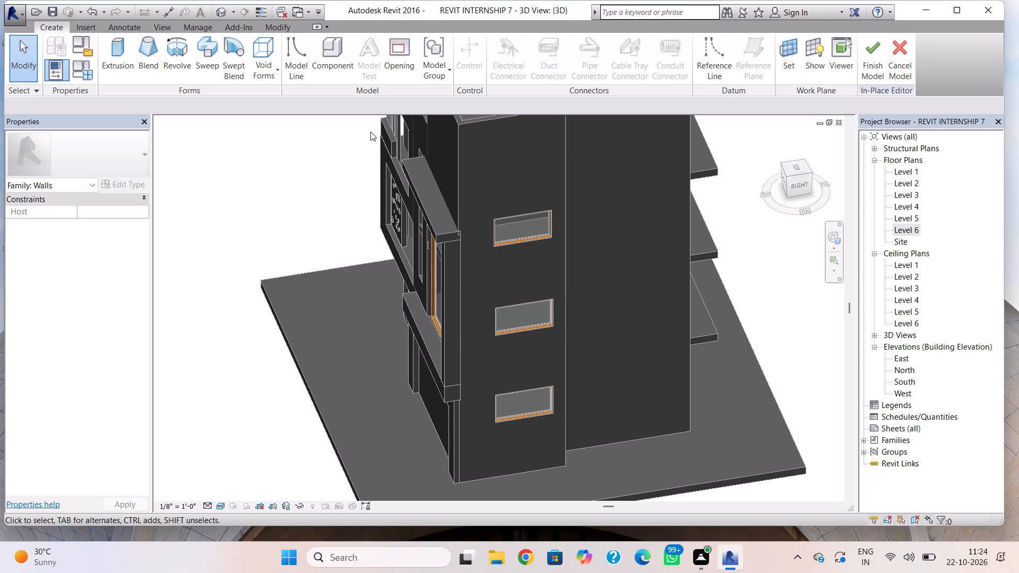
Start an extrusion and, in the right view, sketch a rectangle around all three windows with one side on the wall joint line.
click(109, 50)
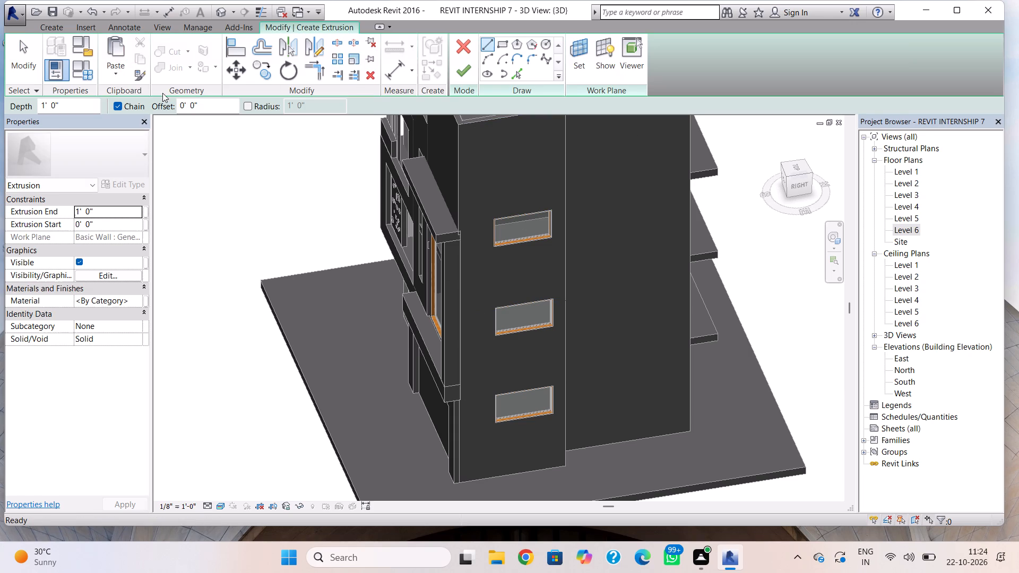
key(Escape)
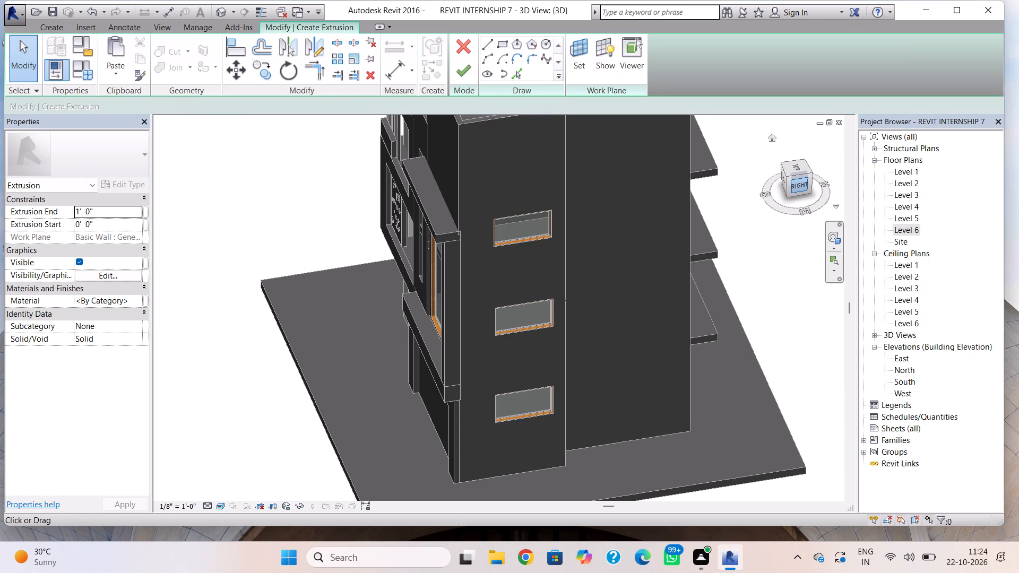
click(796, 186)
scroll(494, 216, up, 3)
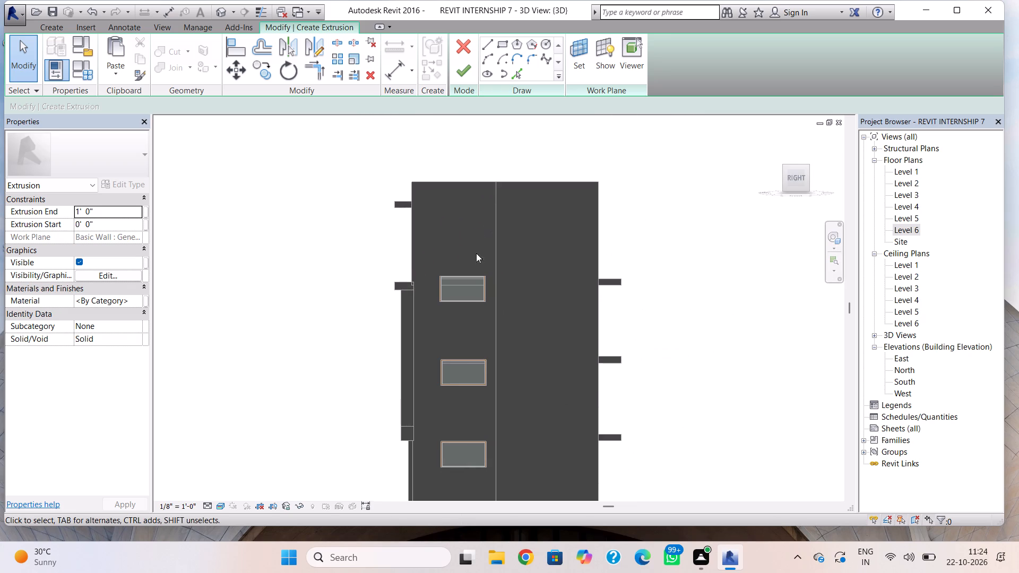
middle_click(476, 253)
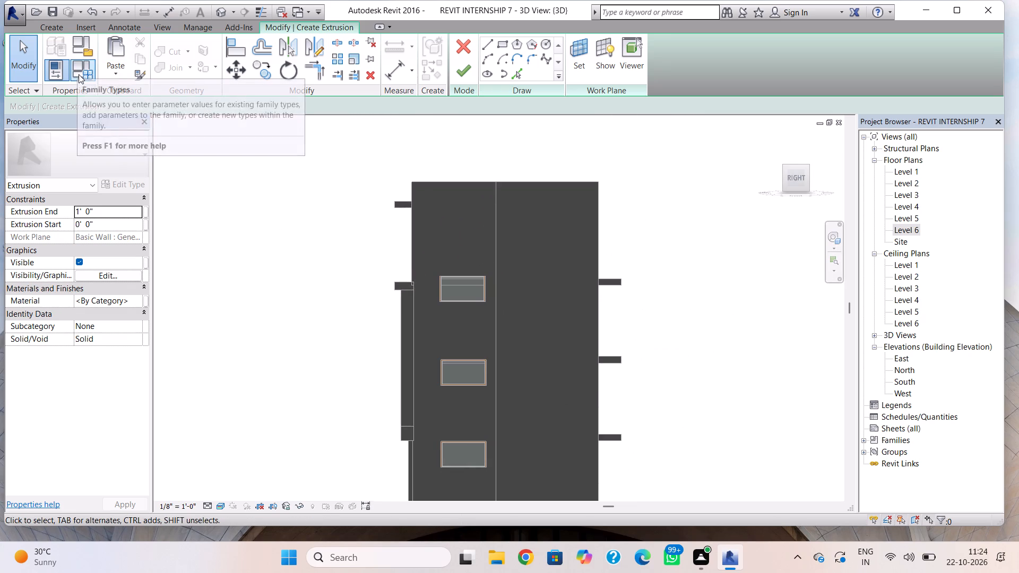
click(54, 21)
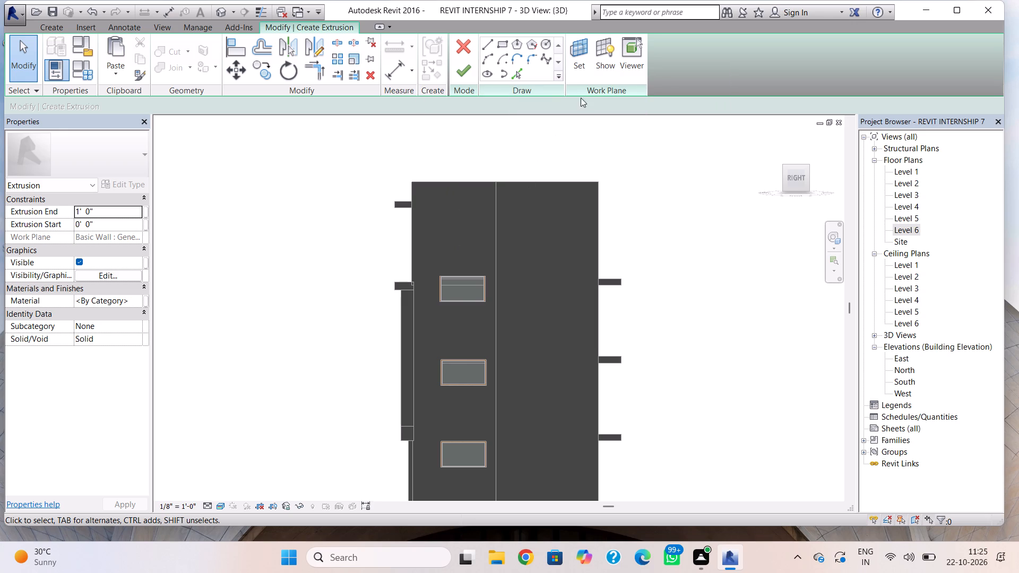
click(489, 47)
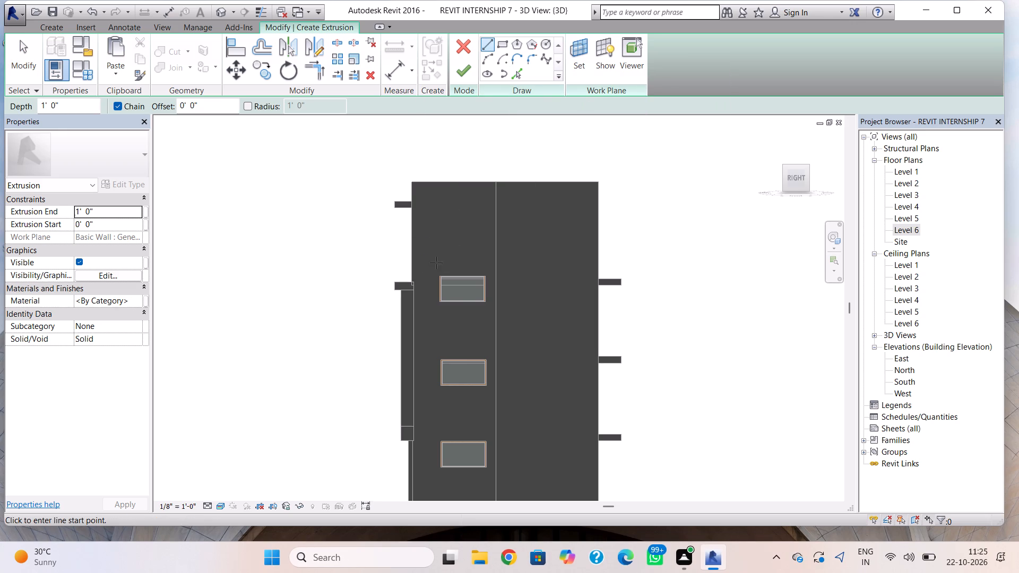
click(500, 42)
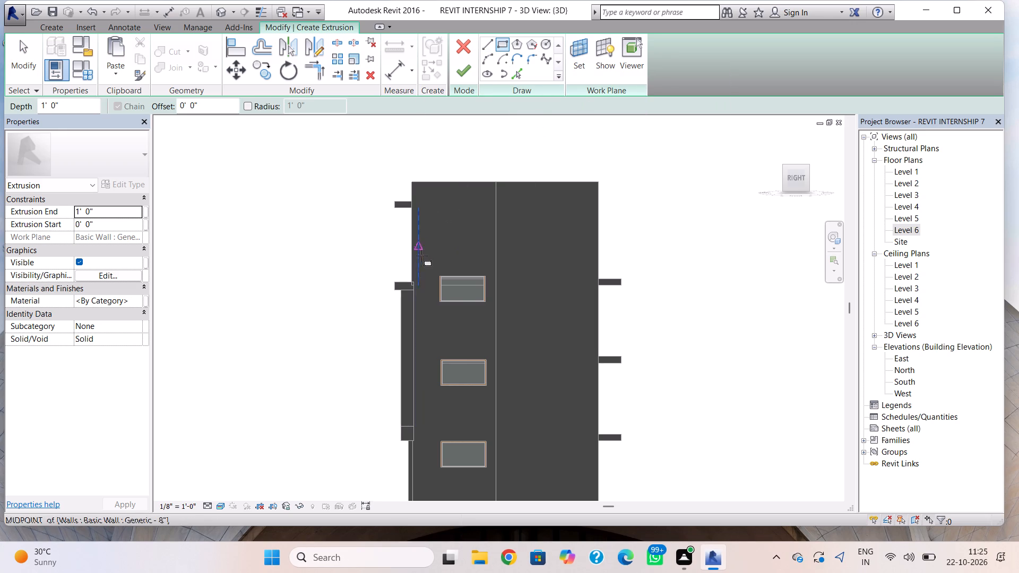
click(434, 261)
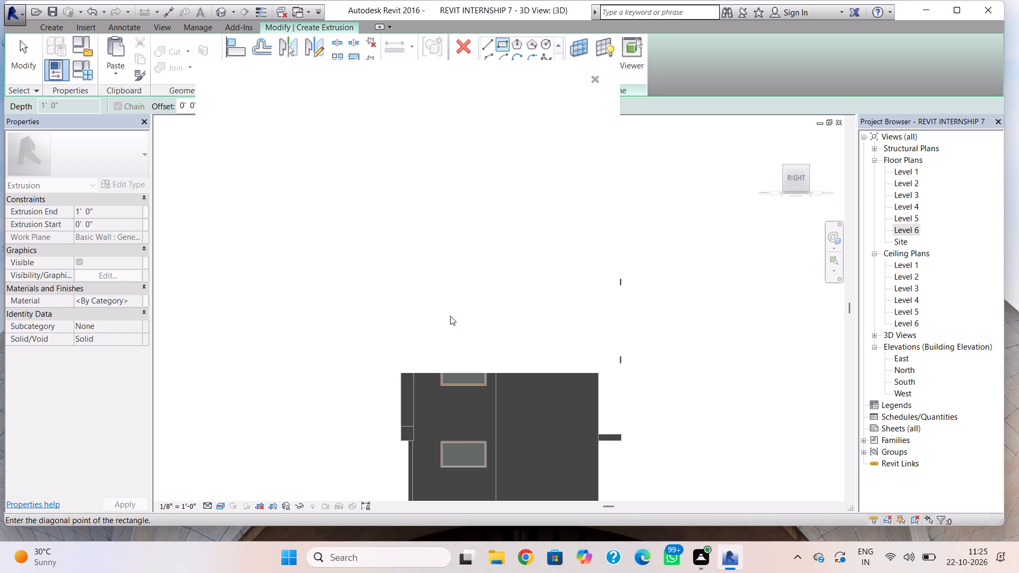
click(595, 84)
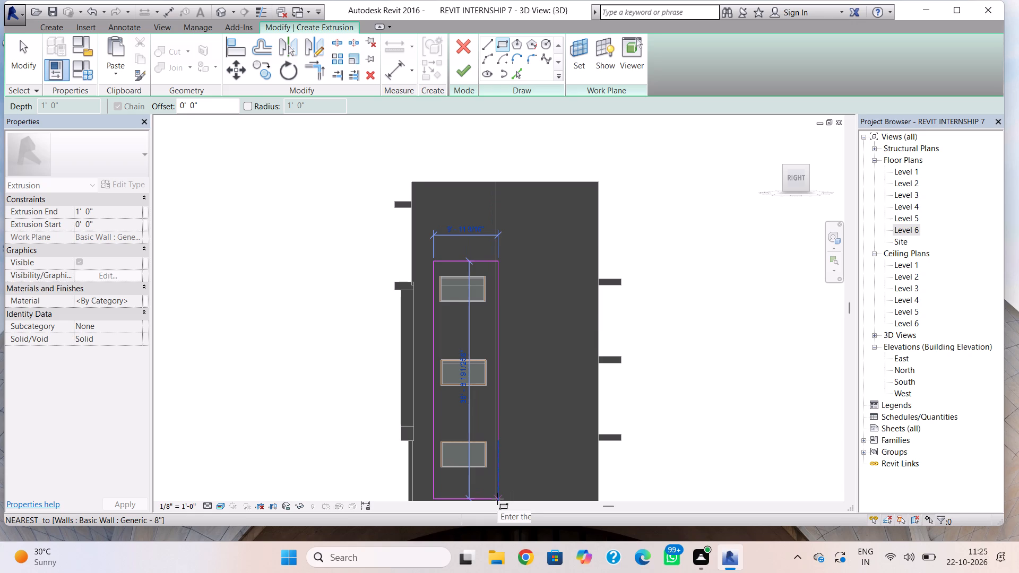
scroll(497, 499, up, 2)
middle_drag(496, 486, 486, 448)
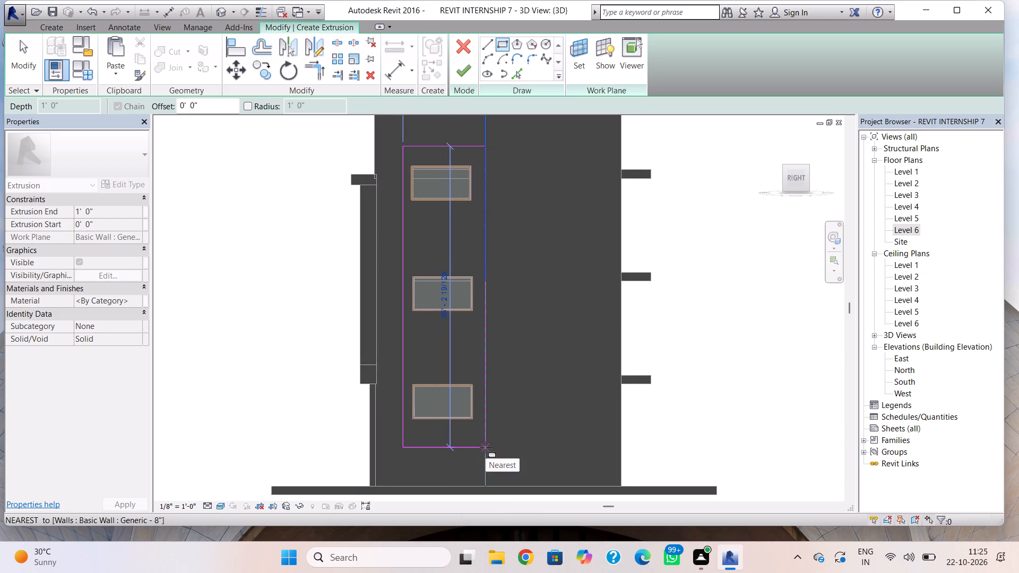
click(486, 447)
key(Escape)
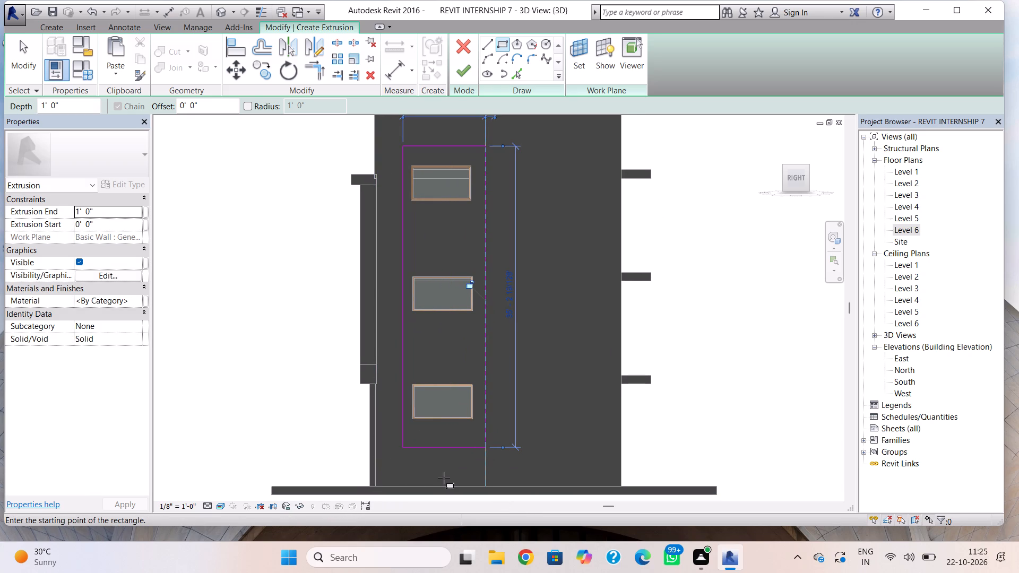
key(Escape)
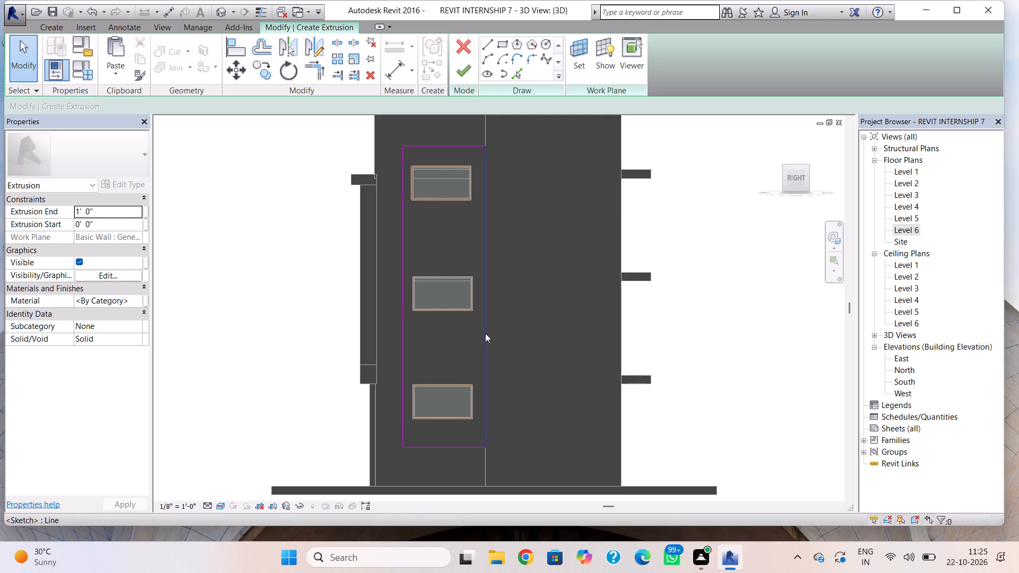
Sketch rectangles tracing the outlines of the three windows inside the surround profile and finish the extrusion at 1' 0" depth.
key(Escape)
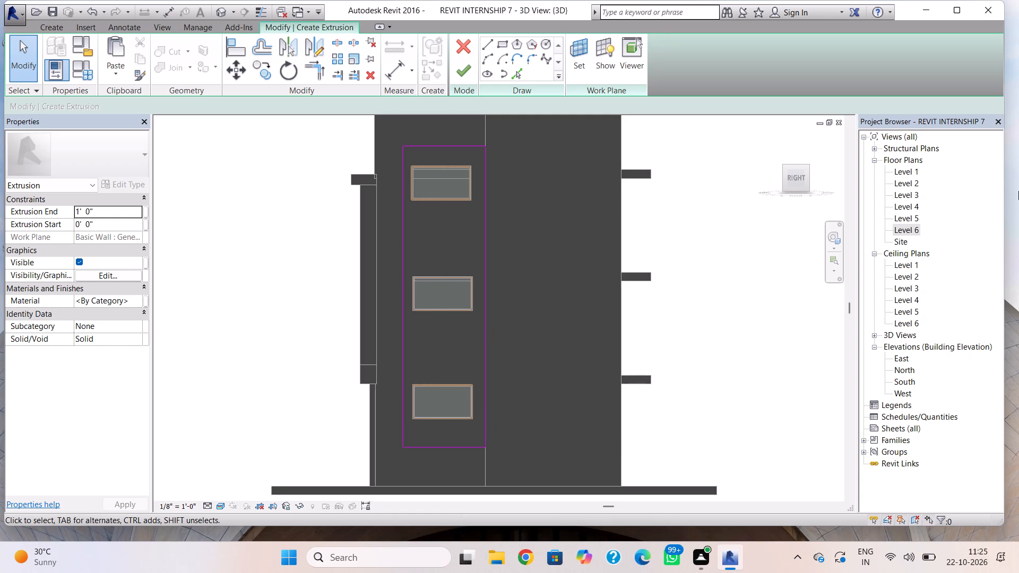
click(504, 43)
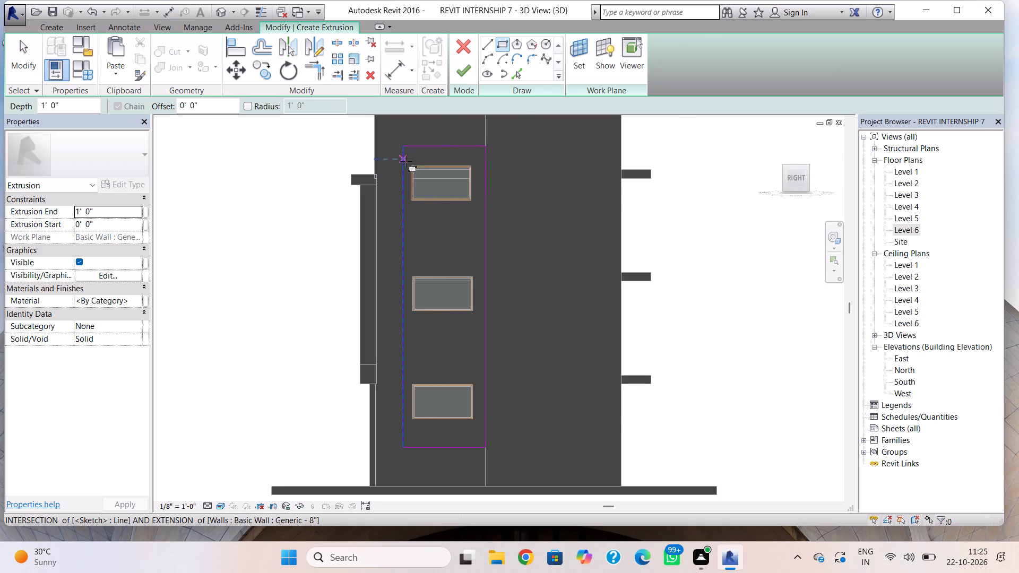
scroll(406, 161, up, 4)
drag(412, 169, 416, 176)
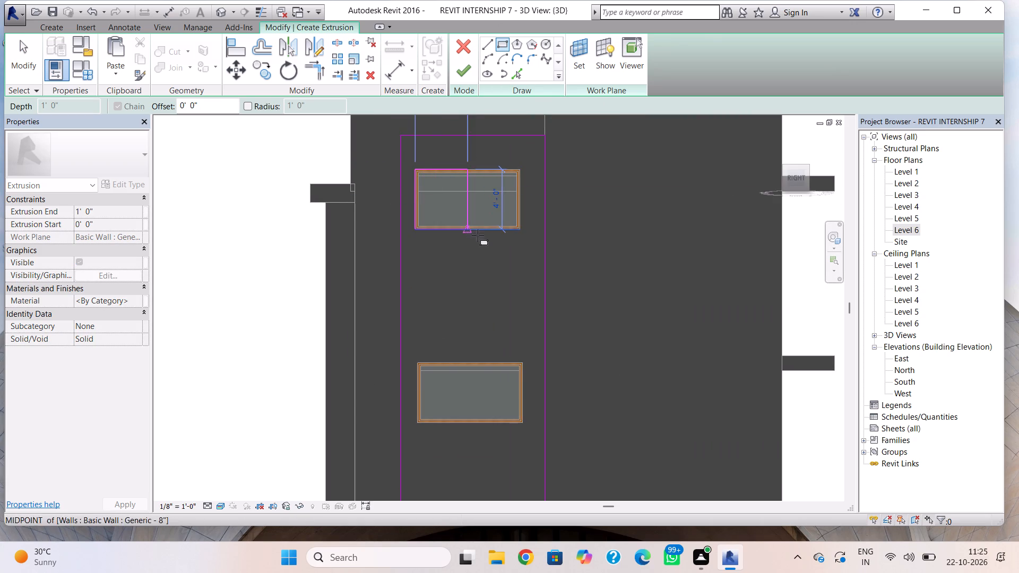
click(518, 231)
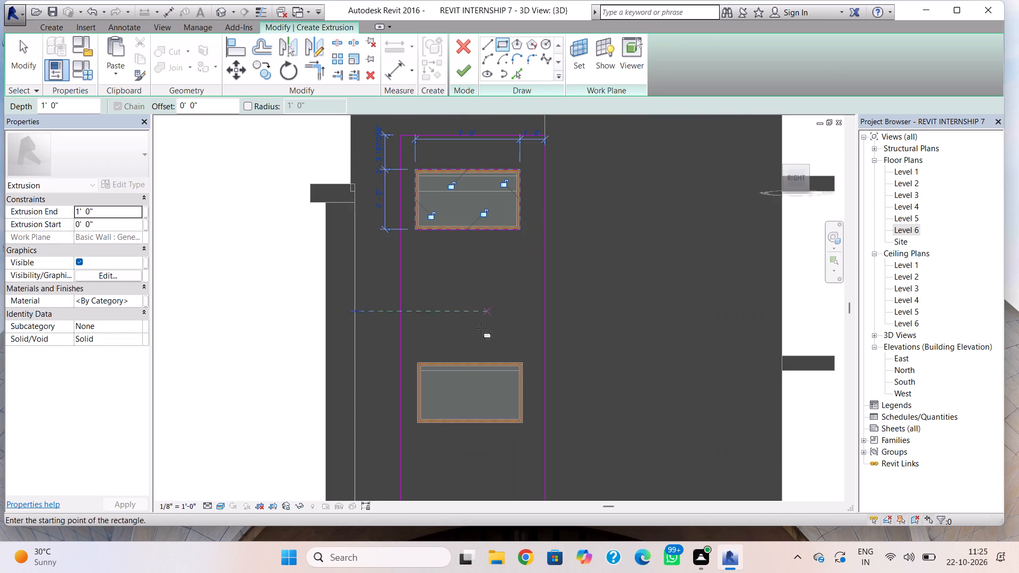
click(416, 363)
click(521, 426)
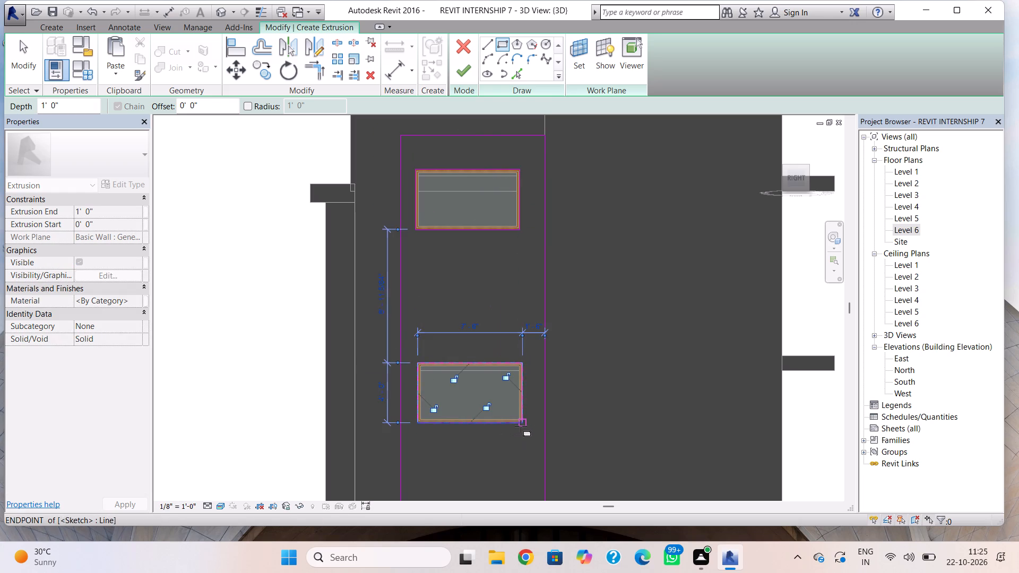
scroll(498, 436, down, 1)
middle_drag(498, 436, 487, 328)
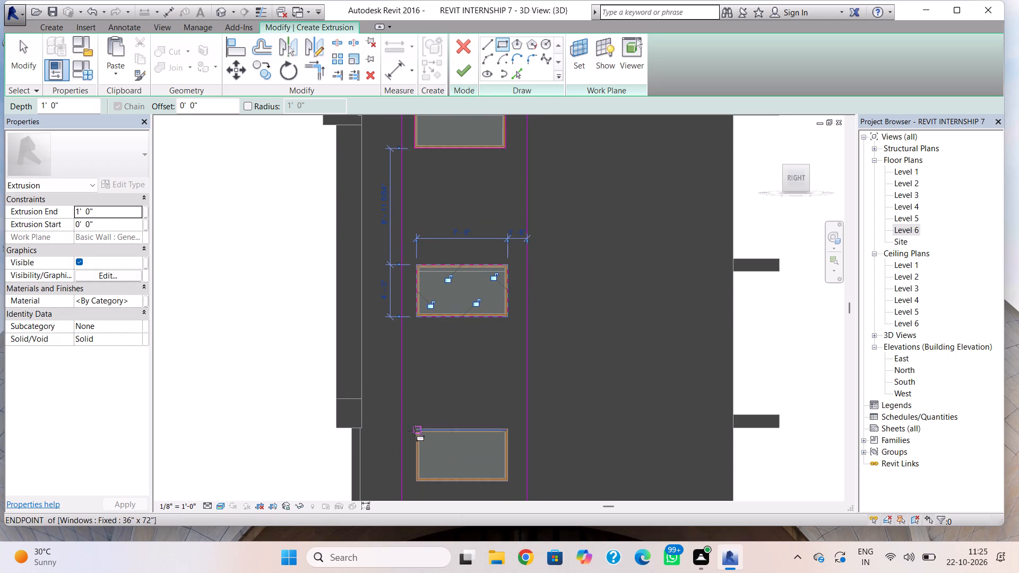
click(413, 431)
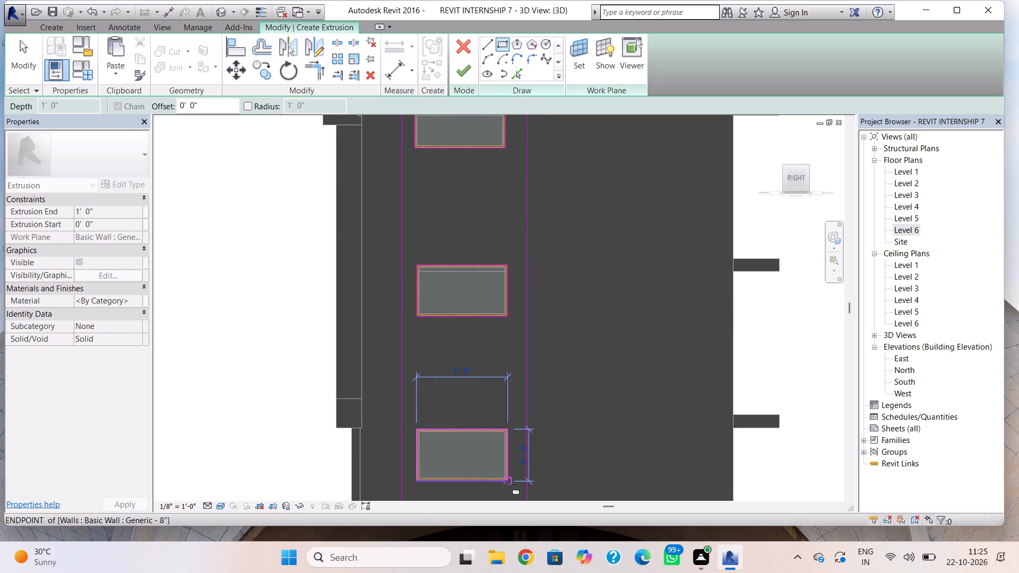
click(509, 484)
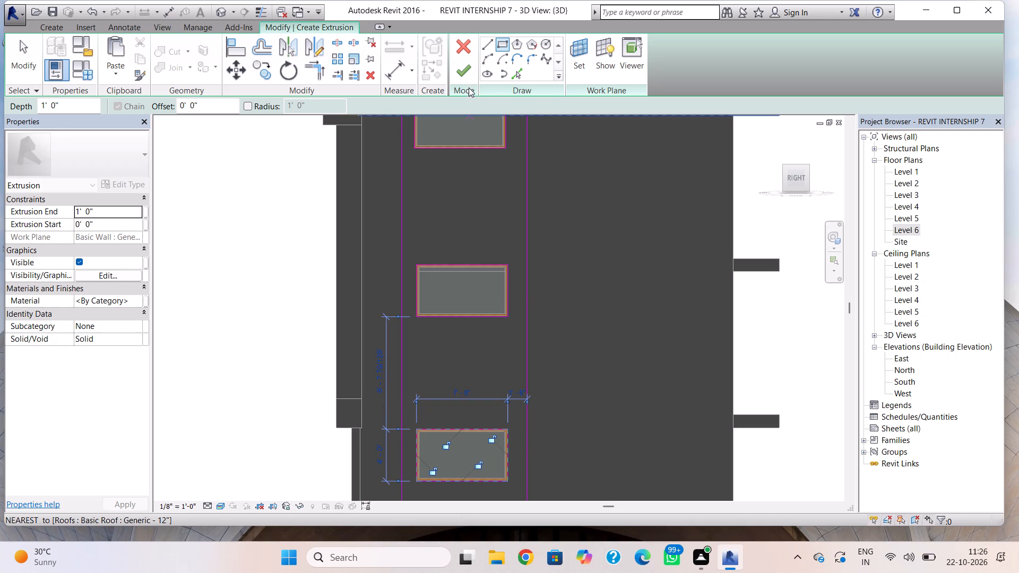
drag(462, 70, 462, 80)
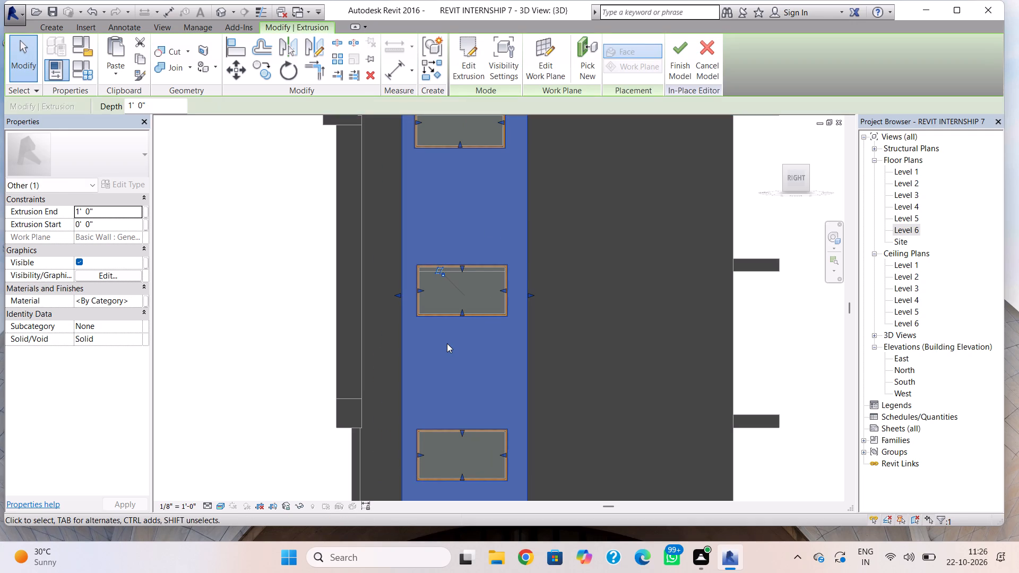
key(Escape)
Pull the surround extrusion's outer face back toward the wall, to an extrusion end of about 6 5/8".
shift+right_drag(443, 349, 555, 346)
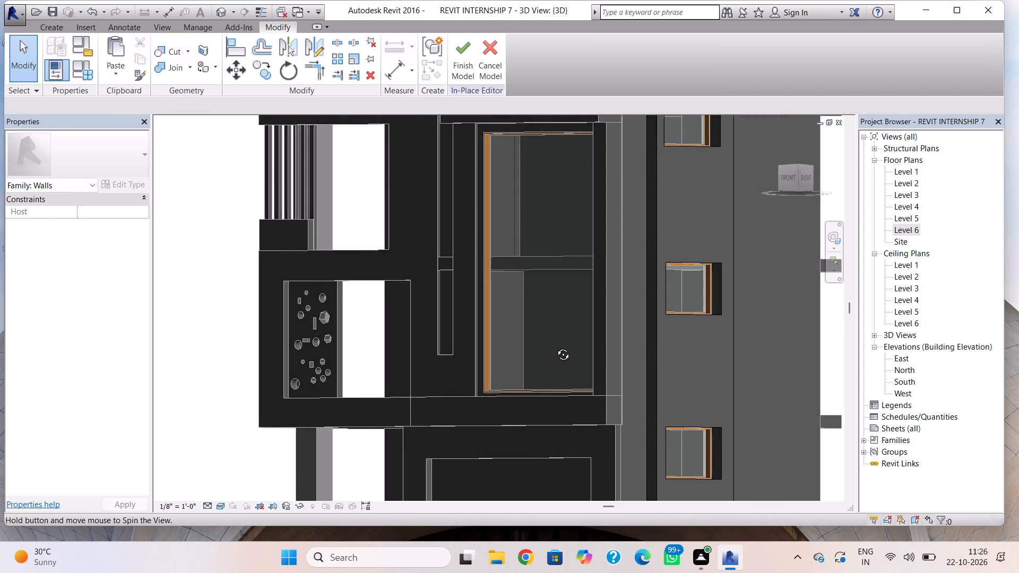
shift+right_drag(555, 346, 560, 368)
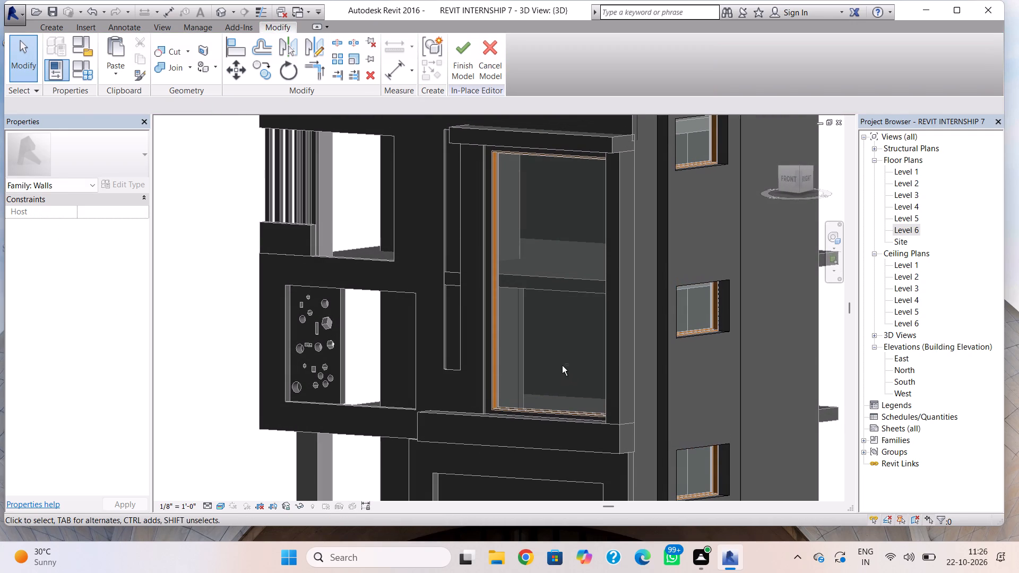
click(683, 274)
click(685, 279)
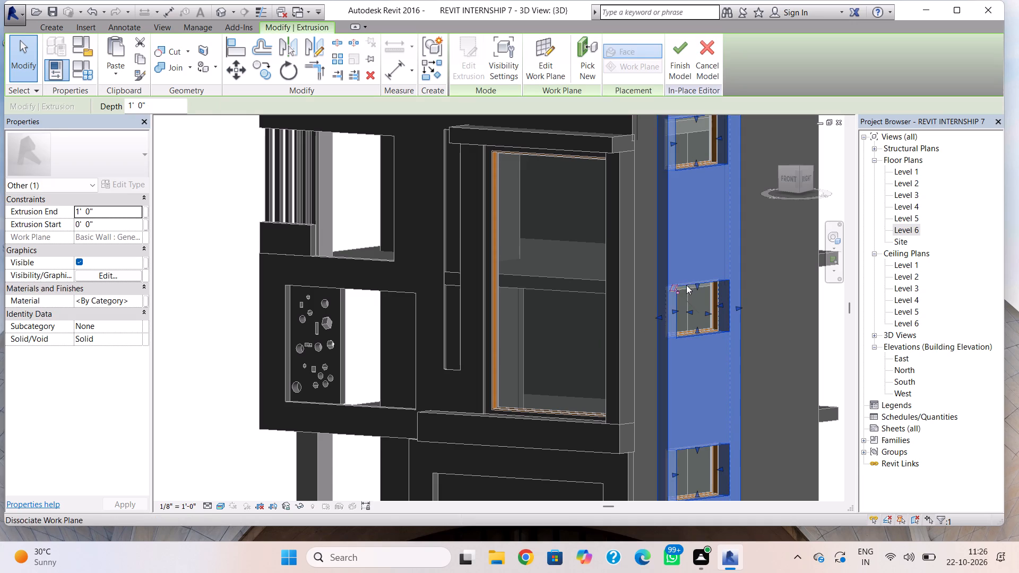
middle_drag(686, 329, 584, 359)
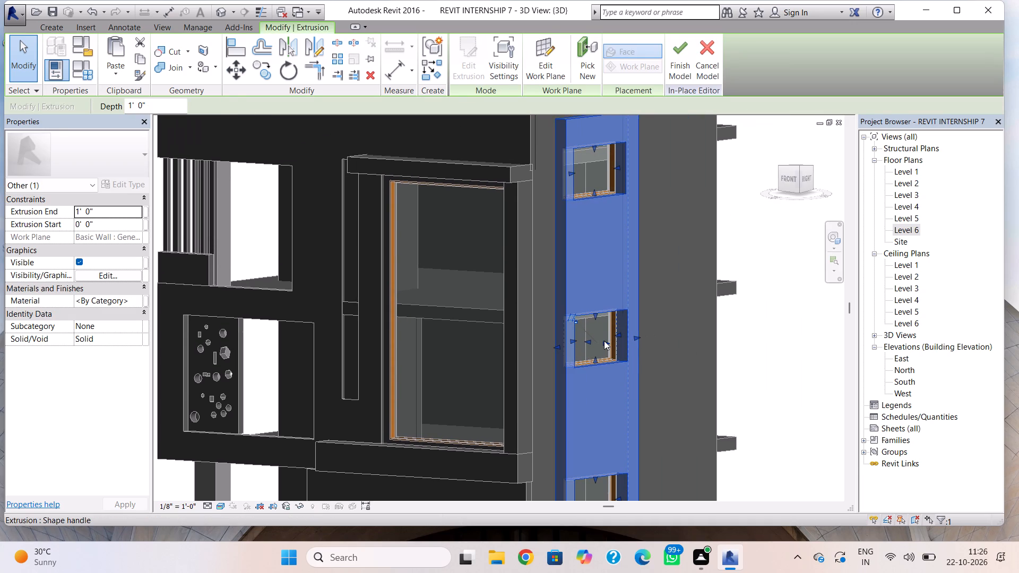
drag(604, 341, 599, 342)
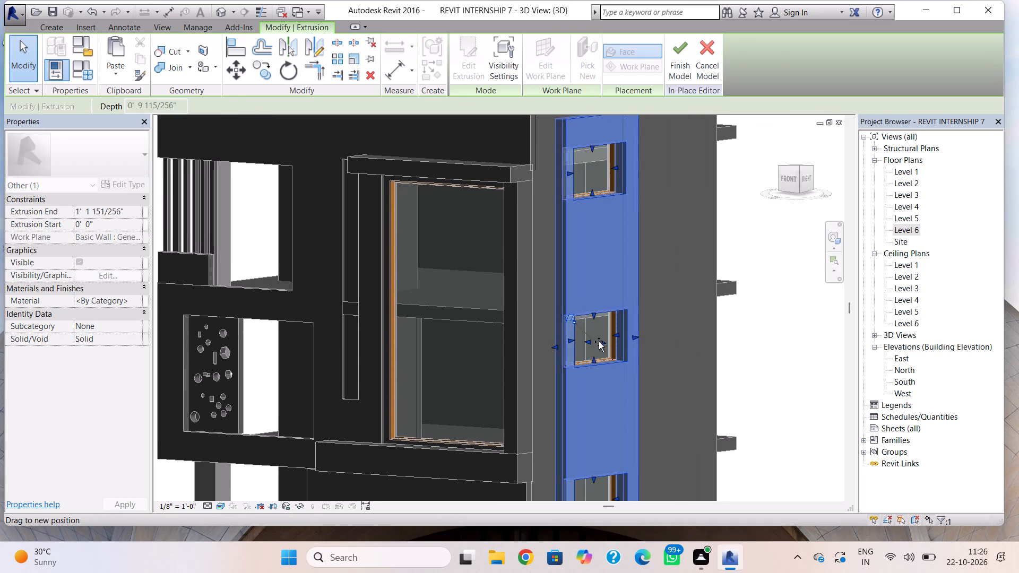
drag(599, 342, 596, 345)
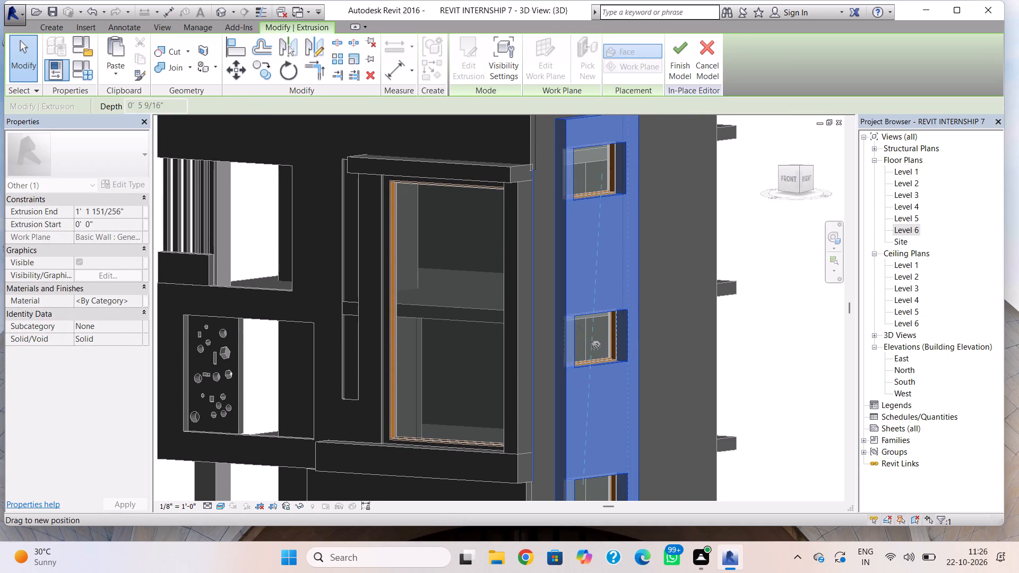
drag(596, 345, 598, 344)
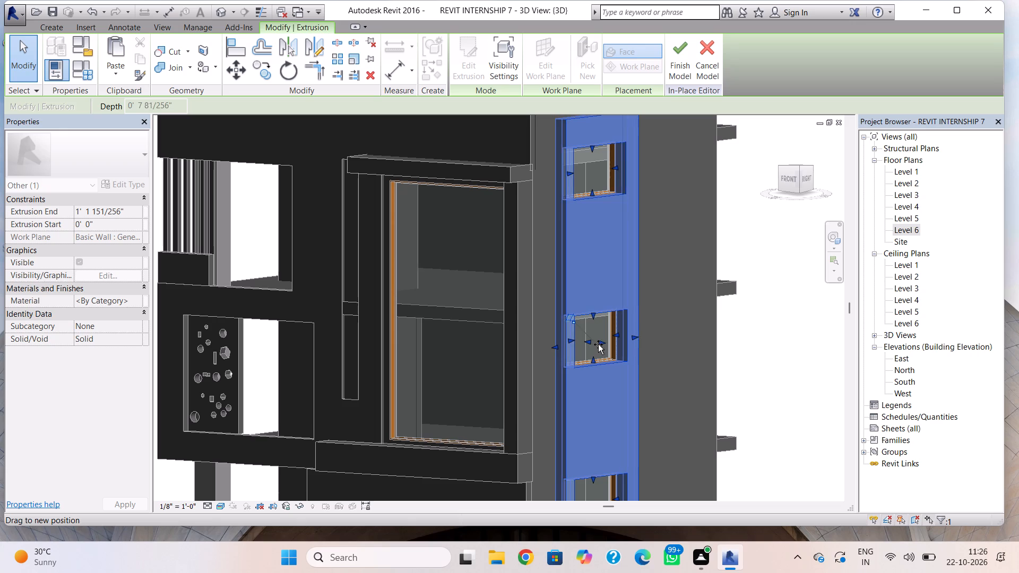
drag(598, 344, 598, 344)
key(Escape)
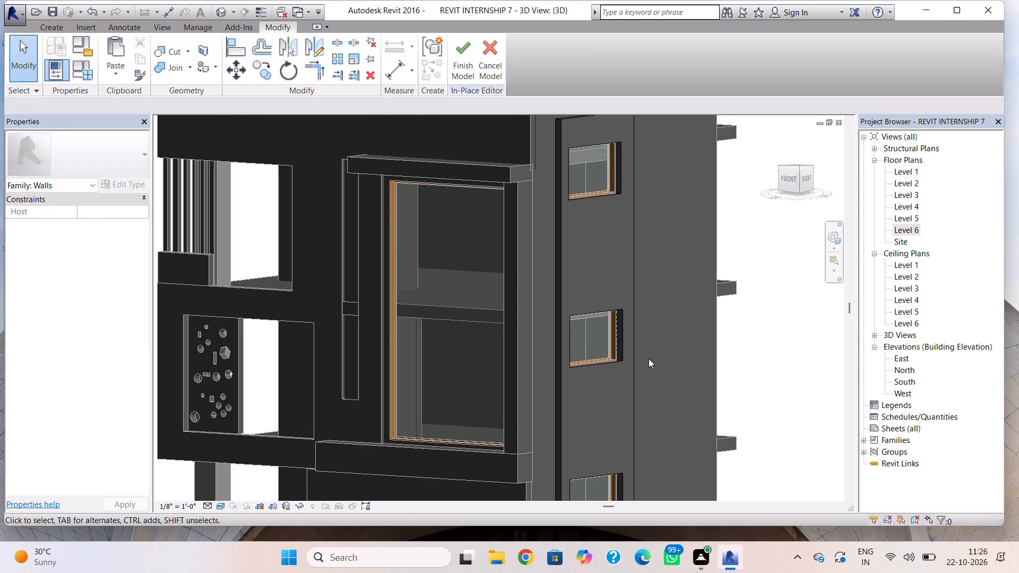
Extend the surround extrusion's back face into the wall, to an extrusion start of -0' 8".
scroll(649, 359, down, 1)
middle_drag(619, 381, 609, 396)
click(564, 335)
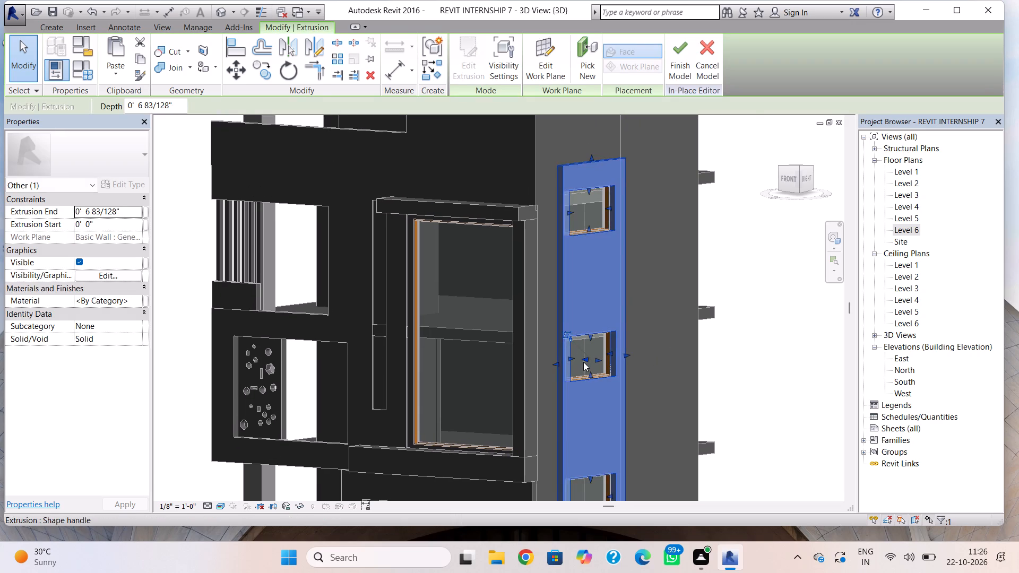
scroll(584, 367, up, 3)
drag(586, 358, 582, 358)
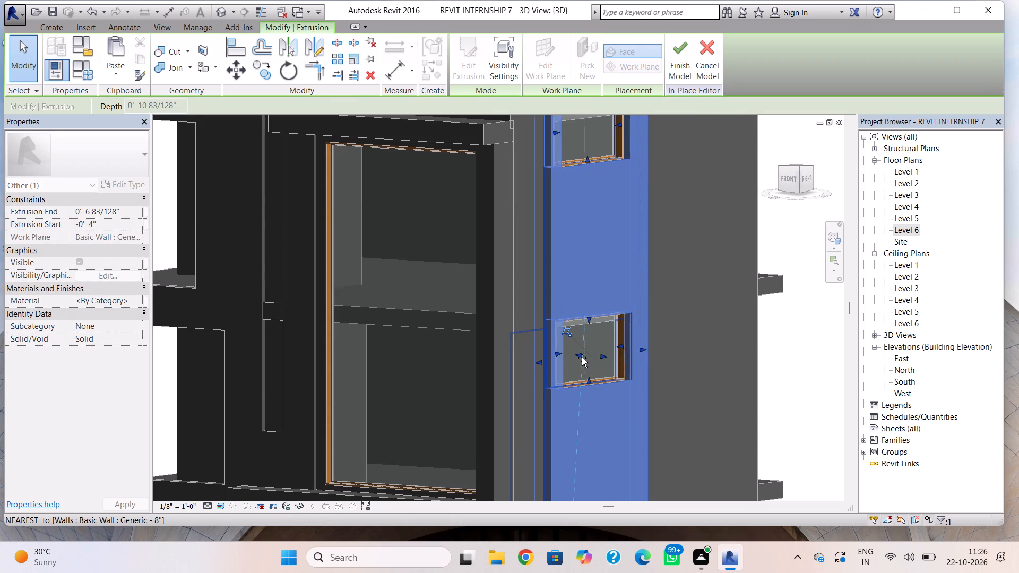
drag(582, 358, 580, 358)
key(Escape)
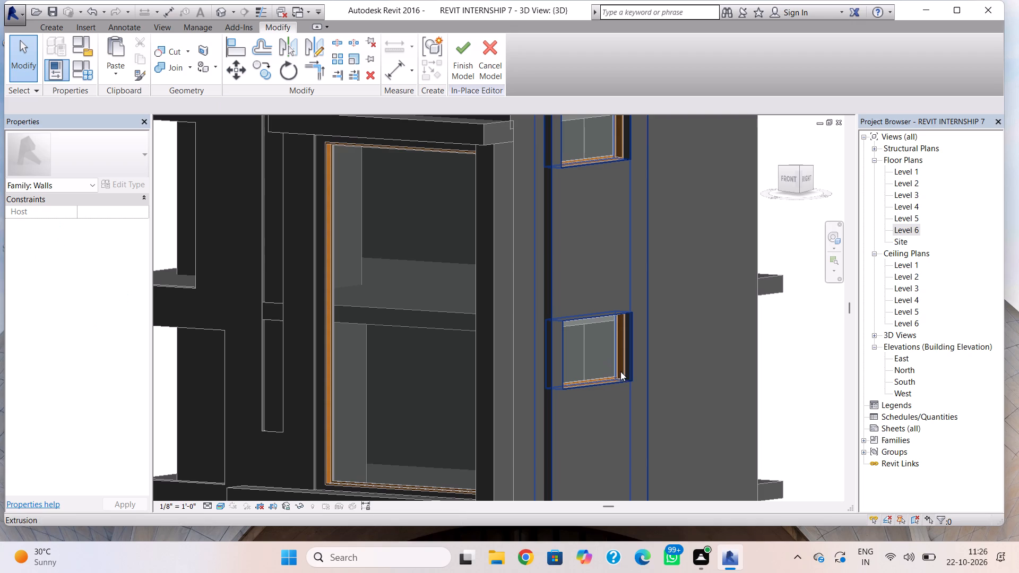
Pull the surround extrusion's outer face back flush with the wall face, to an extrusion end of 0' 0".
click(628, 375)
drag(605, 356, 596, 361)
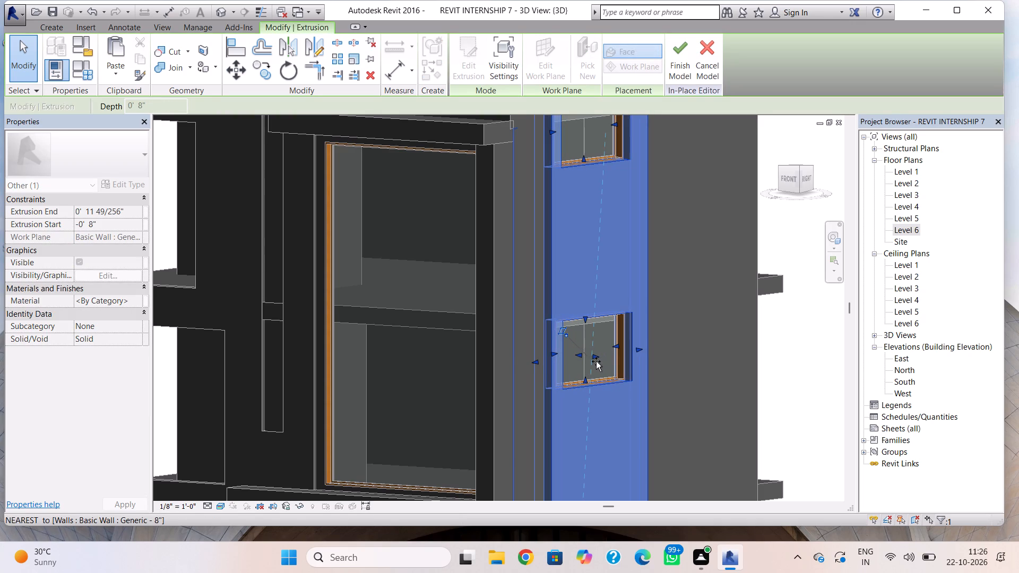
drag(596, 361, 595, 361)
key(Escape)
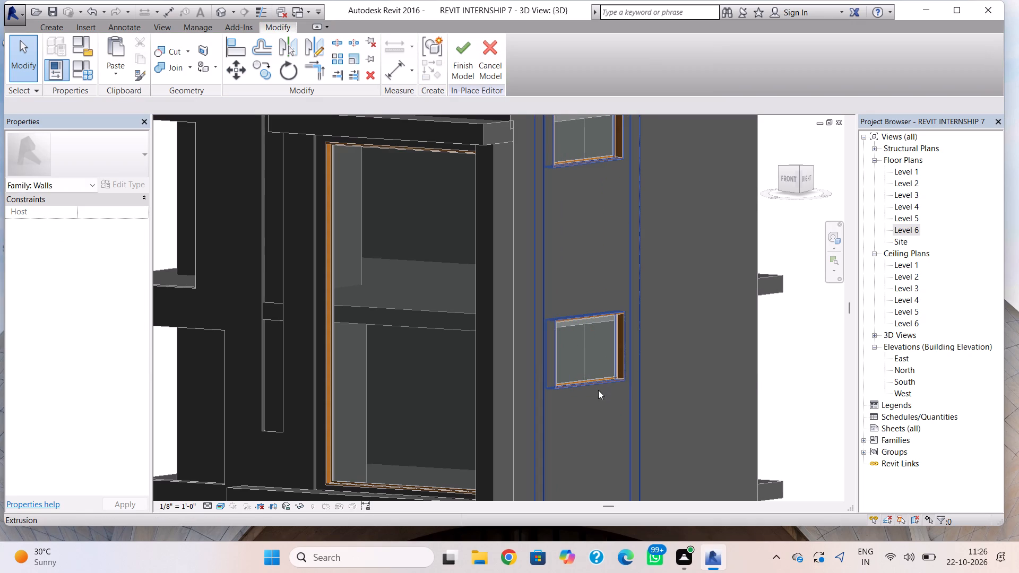
Pull the surround extrusion's outer face slightly outward so it projects from the right-facade wall.
click(541, 414)
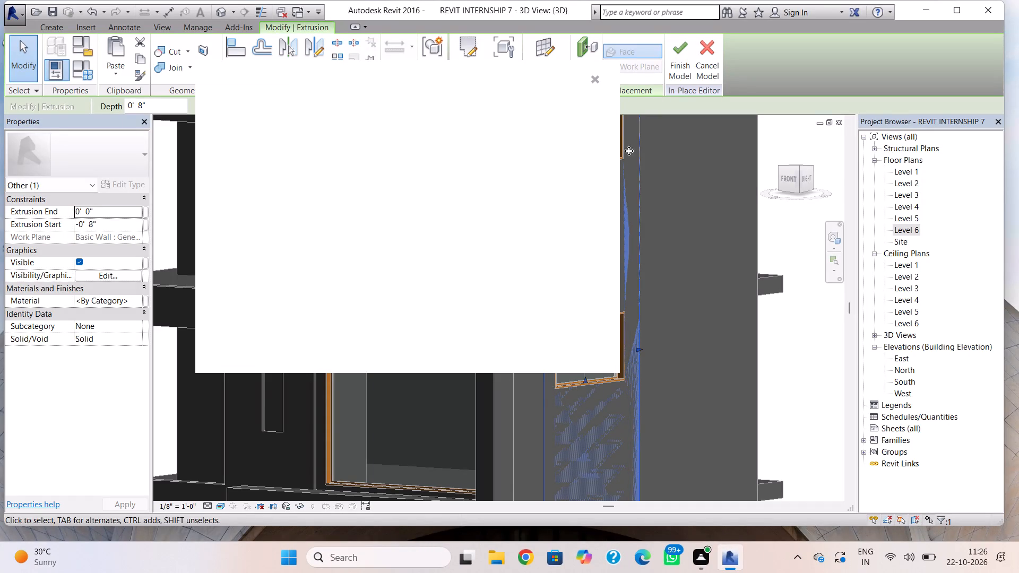
click(593, 75)
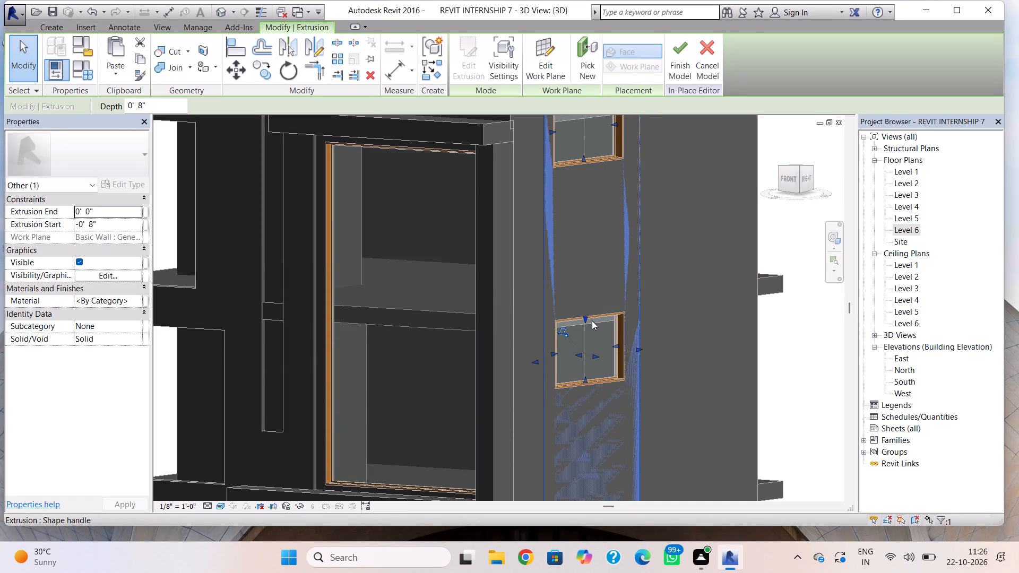
drag(593, 357, 600, 359)
click(695, 345)
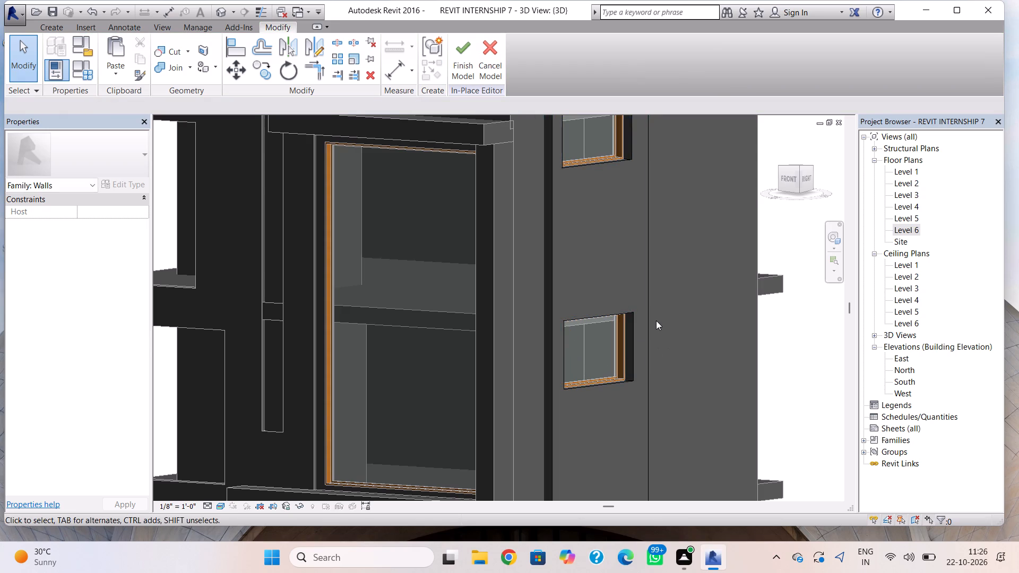
key(Escape)
Finish the in-place model of the window surround.
shift+right_drag(659, 326, 618, 362)
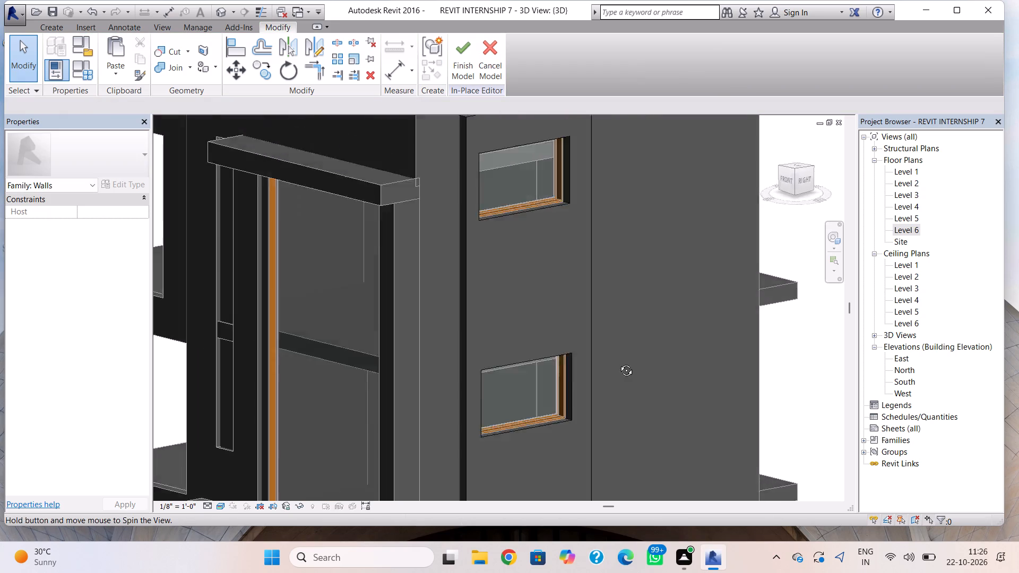
shift+right_drag(618, 362, 585, 386)
scroll(585, 386, down, 3)
middle_drag(592, 370, 631, 292)
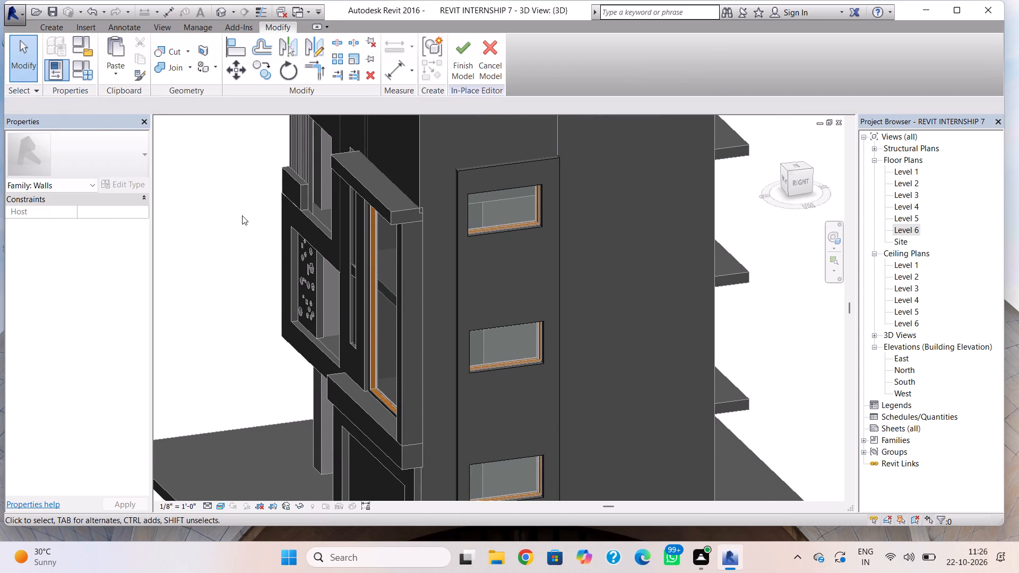
click(49, 28)
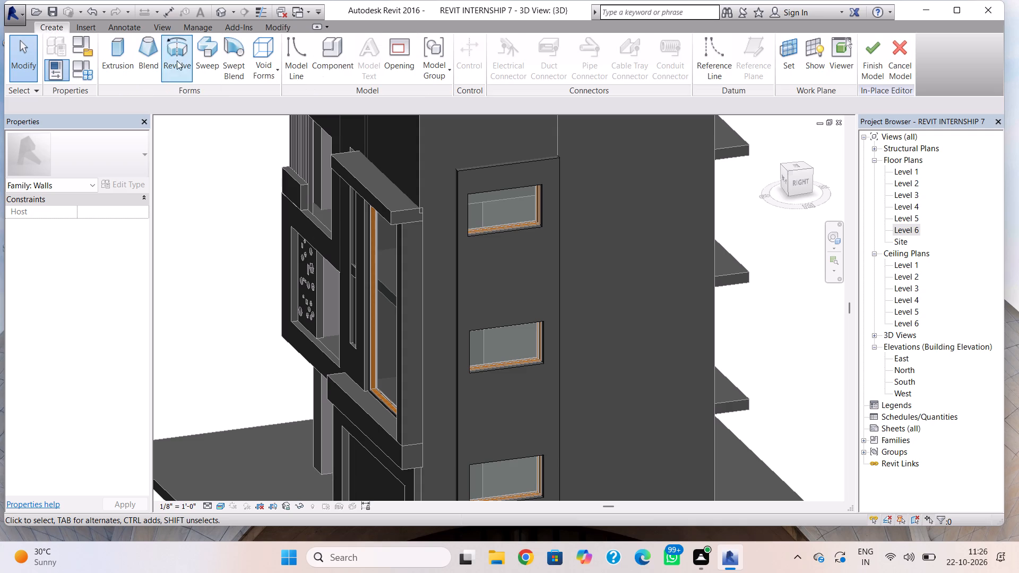
click(862, 57)
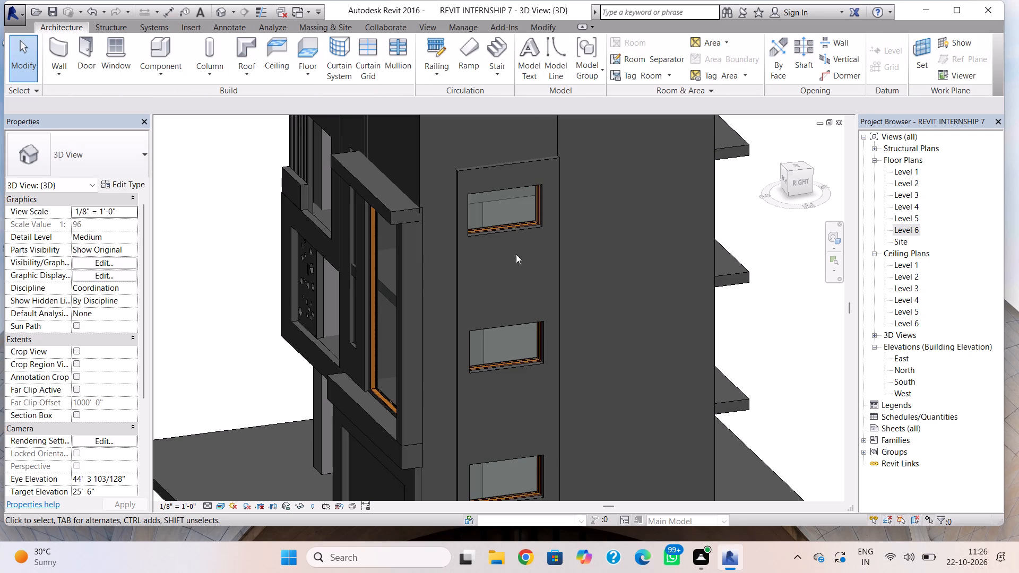
Nudge the top right-facade window slightly toward the wall joint line, in line with the windows below it.
shift+right_drag(496, 273, 566, 242)
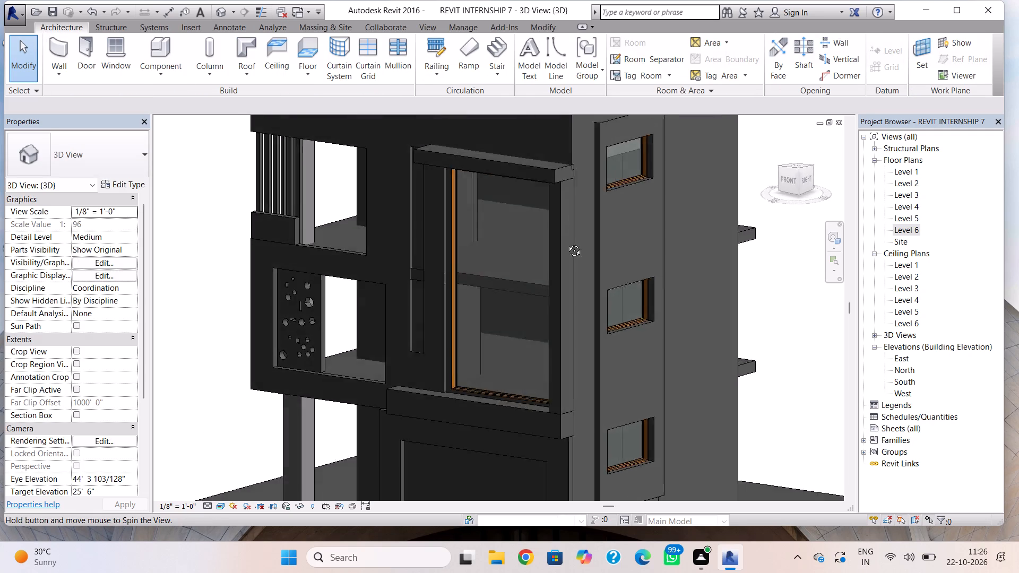
shift+right_drag(566, 242, 541, 279)
right_drag(584, 271, 558, 261)
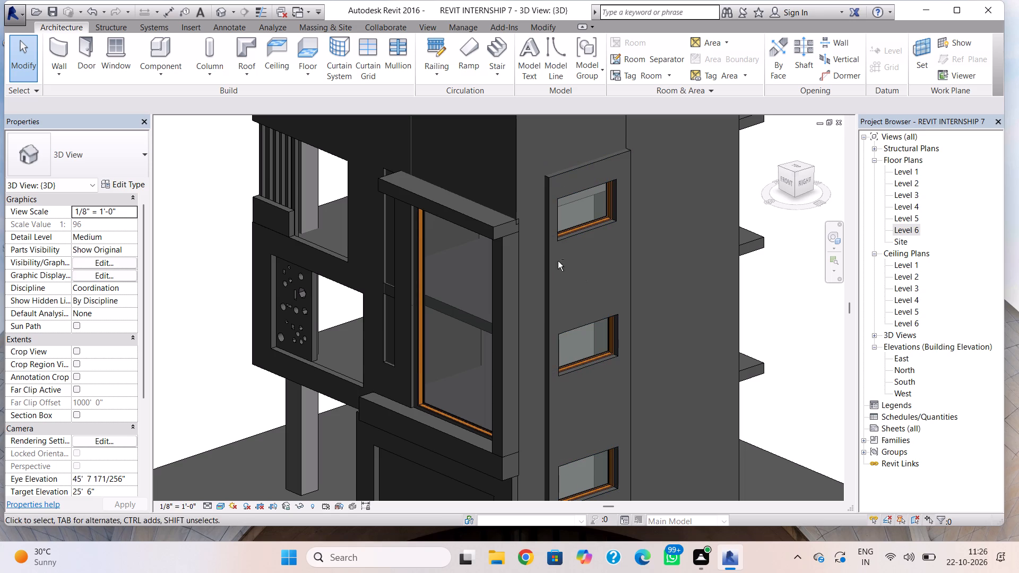
right_drag(558, 261, 543, 249)
click(804, 181)
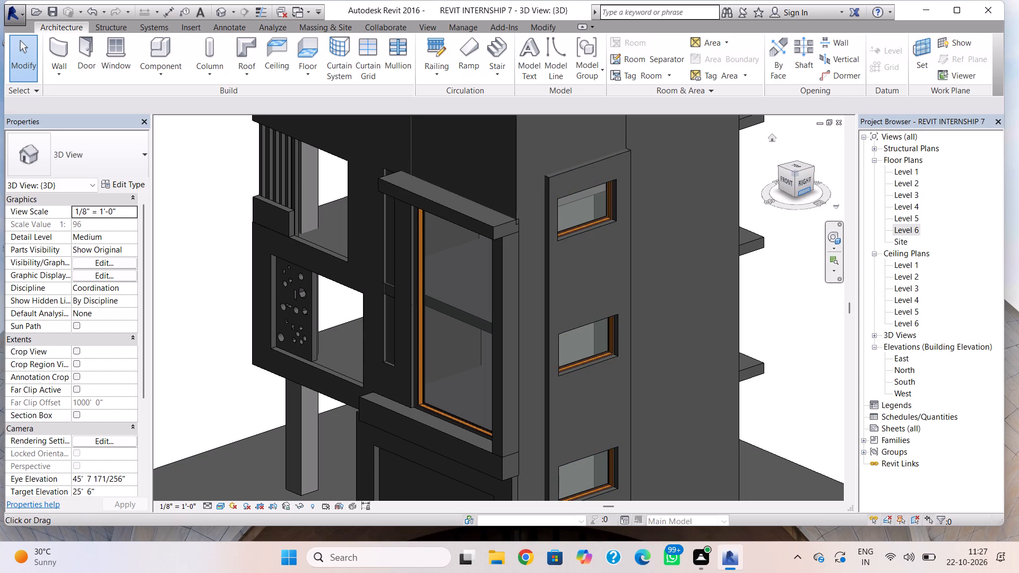
double_click(808, 187)
key(Escape)
right_drag(758, 223, 670, 226)
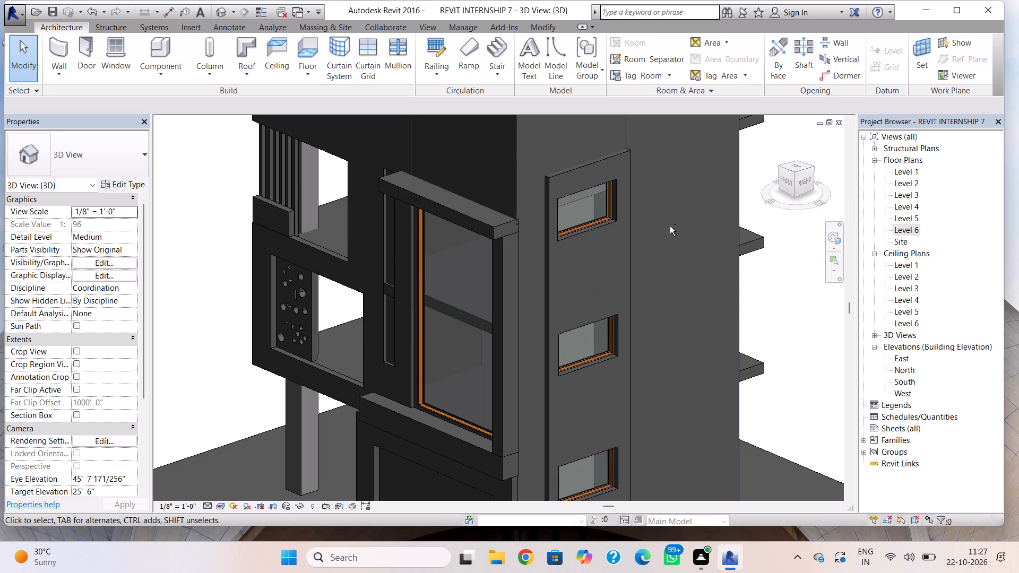
right_drag(670, 226, 670, 227)
shift+right_drag(714, 234, 621, 163)
middle_drag(602, 211, 611, 254)
scroll(607, 224, down, 1)
scroll(539, 271, up, 2)
middle_drag(540, 271, 544, 264)
scroll(544, 262, down, 1)
middle_drag(544, 262, 593, 224)
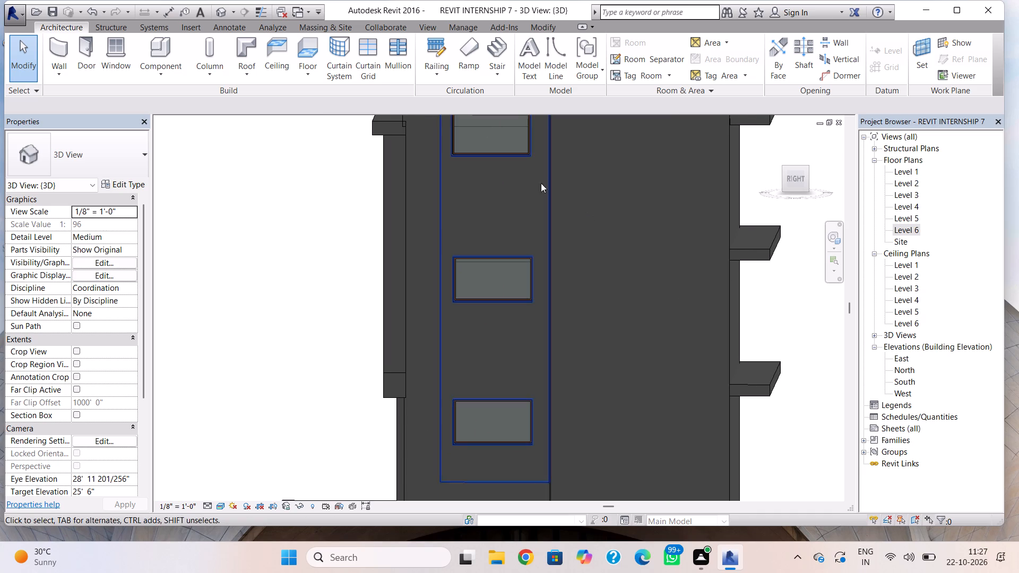
click(521, 155)
key(Right)
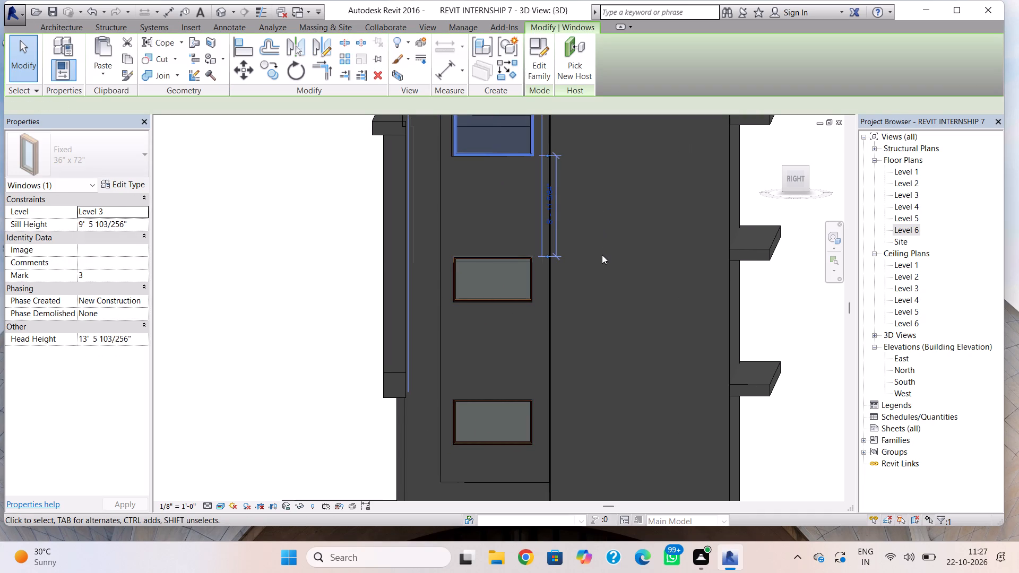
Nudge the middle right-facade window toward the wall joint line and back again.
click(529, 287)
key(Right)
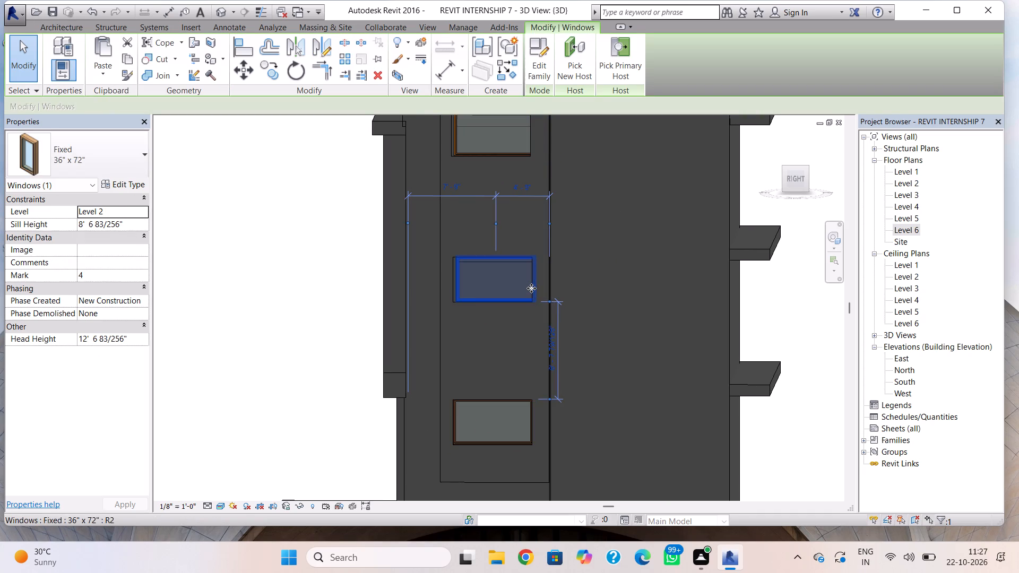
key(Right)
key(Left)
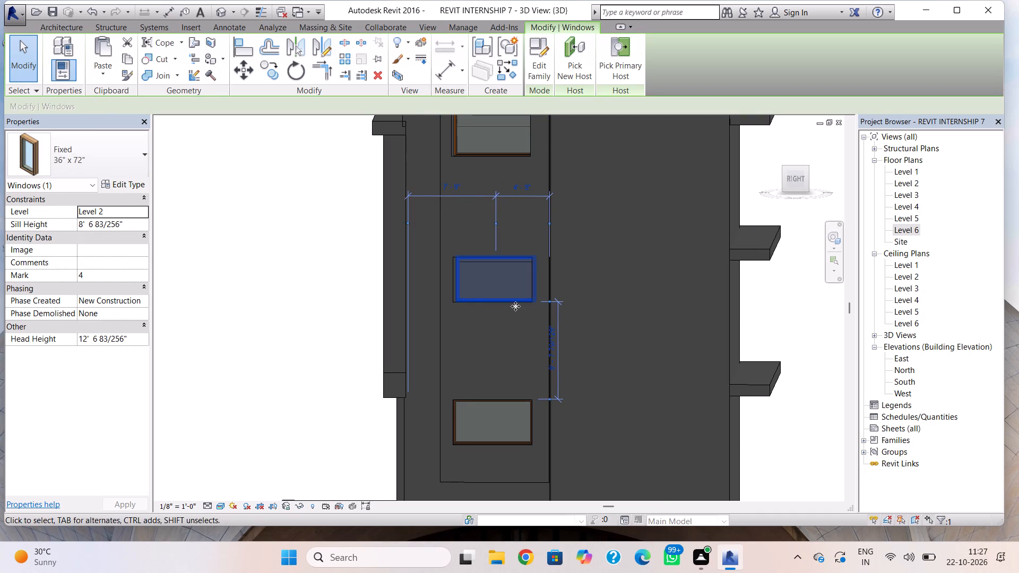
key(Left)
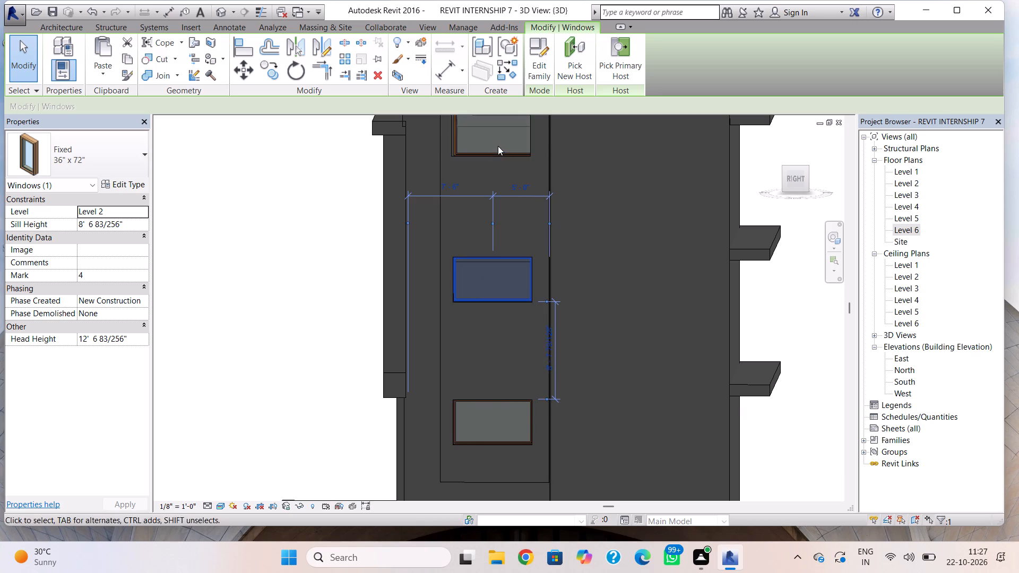
Nudge the top right-facade window slightly away from the wall joint line to line it up with the windows below.
click(496, 153)
key(Left)
key(Escape)
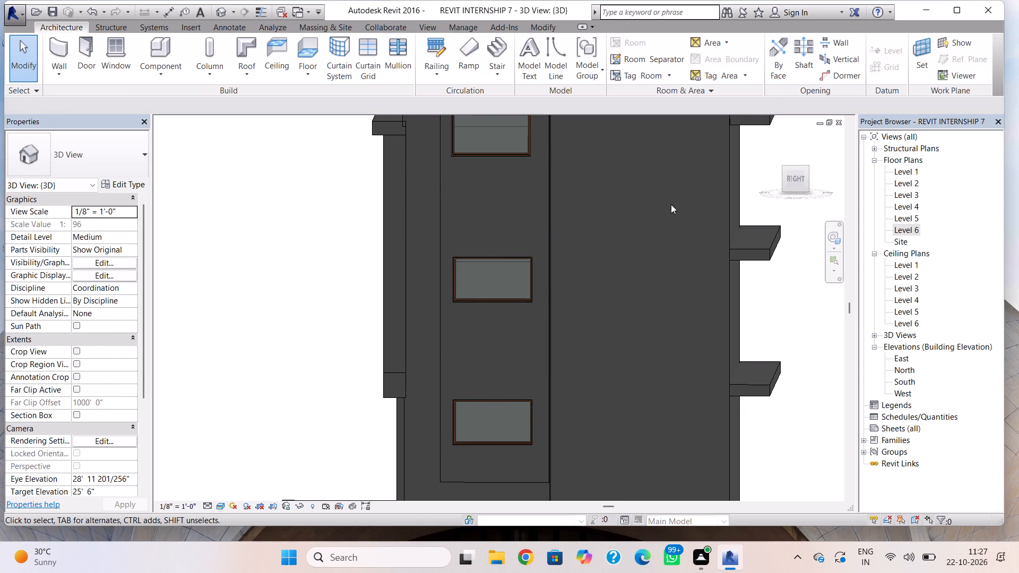
Examine the stacked right-facade windows and their surround from angled views.
scroll(692, 227, down, 3)
middle_drag(694, 281, 691, 299)
shift+right_drag(657, 265, 687, 242)
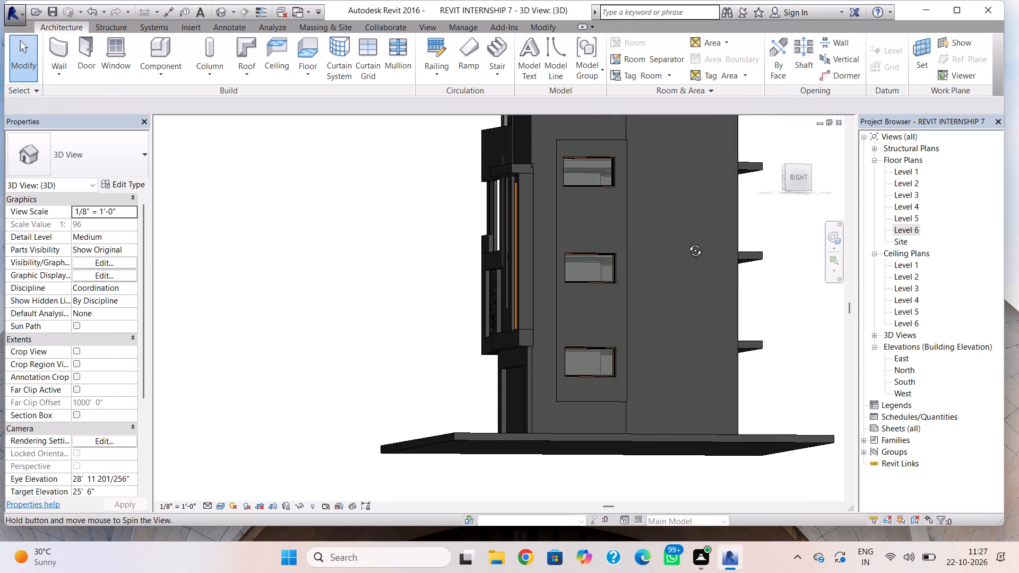
shift+right_drag(687, 242, 738, 292)
key(Escape)
scroll(700, 231, up, 4)
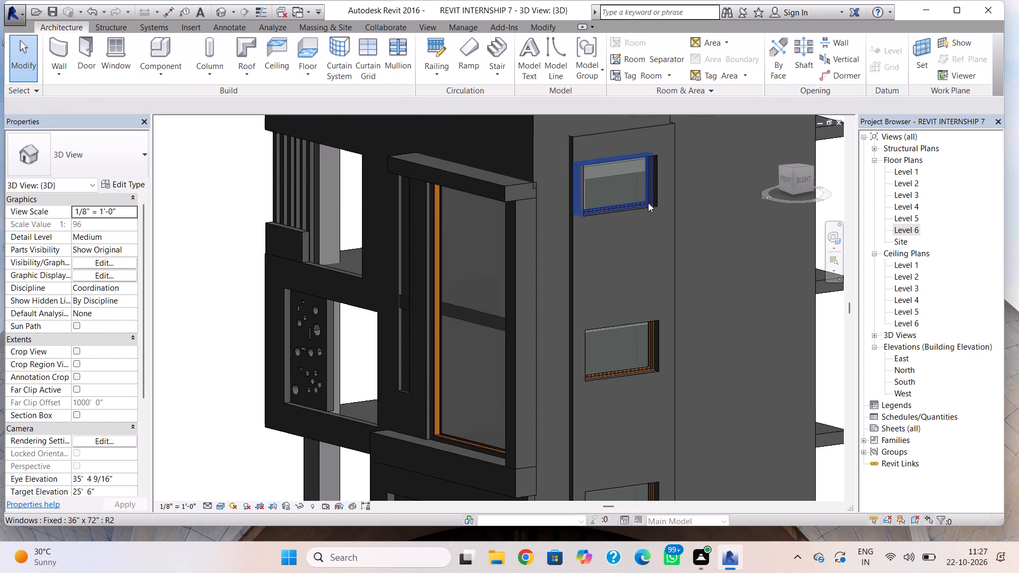
scroll(647, 201, up, 3)
scroll(745, 282, up, 1)
scroll(698, 274, down, 3)
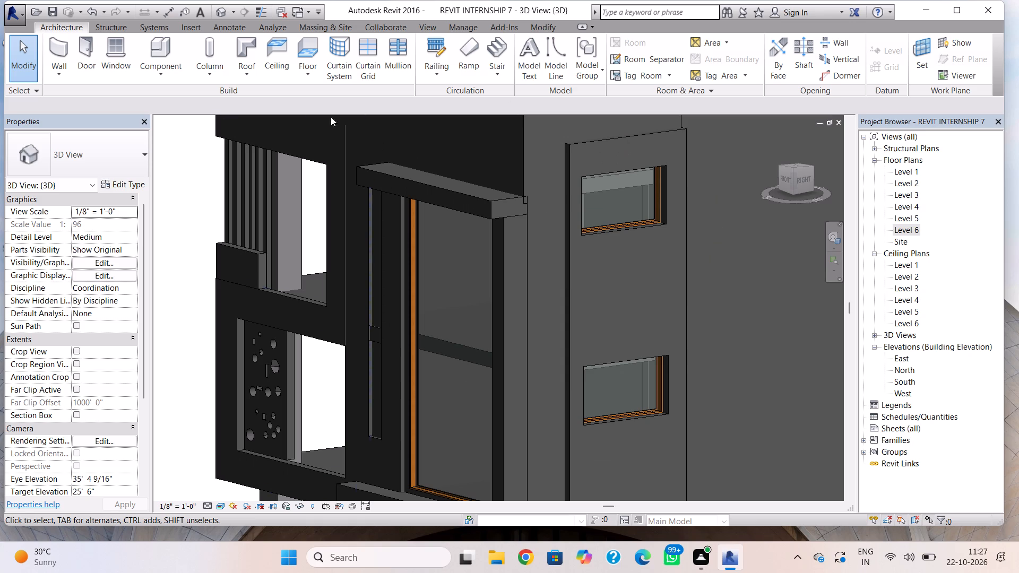
Load the Casement Dbl with Trim window family from the US Imperial Windows library.
click(115, 54)
click(539, 54)
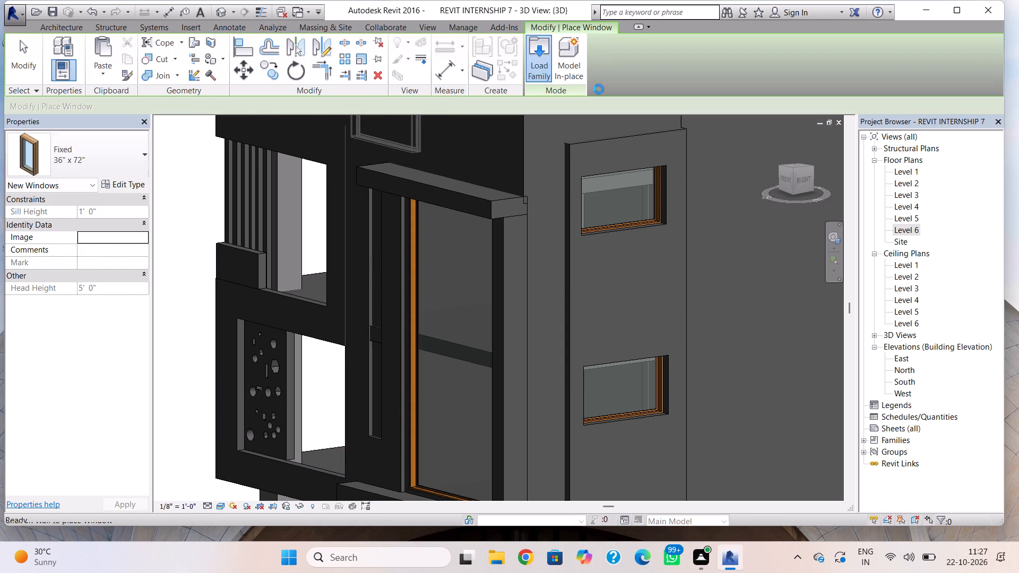
scroll(548, 279, down, 5)
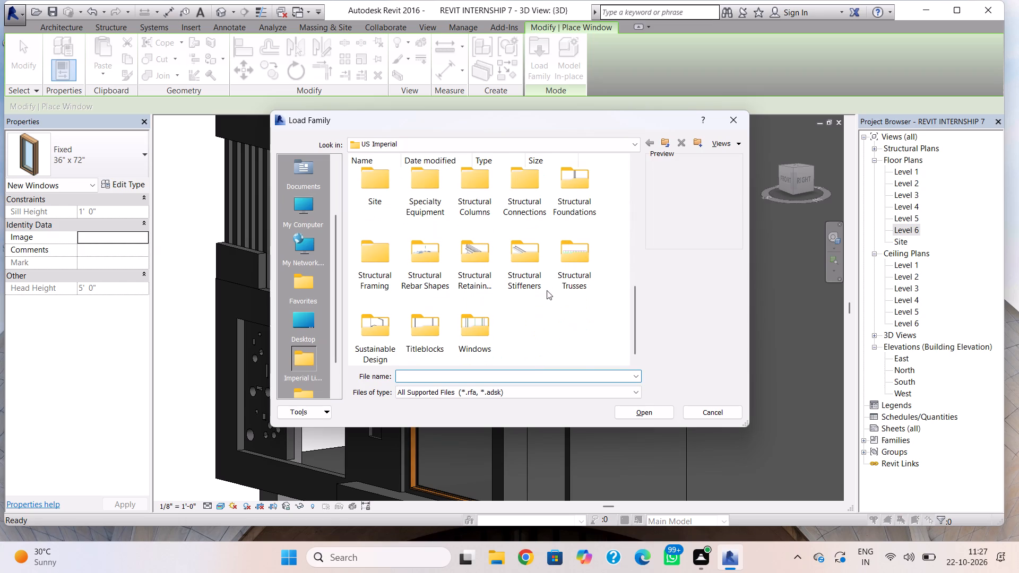
click(470, 327)
double_click(491, 343)
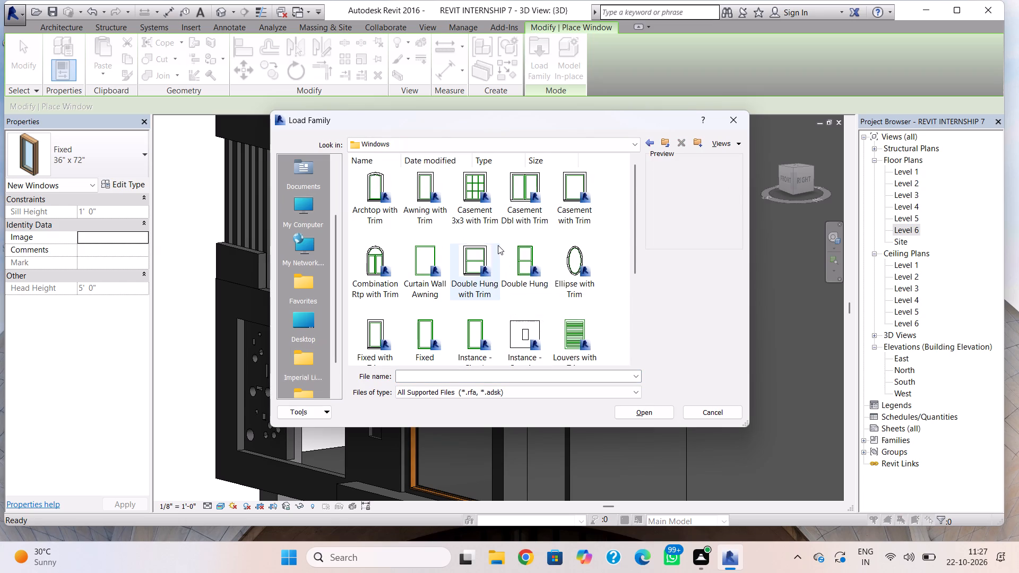
click(512, 203)
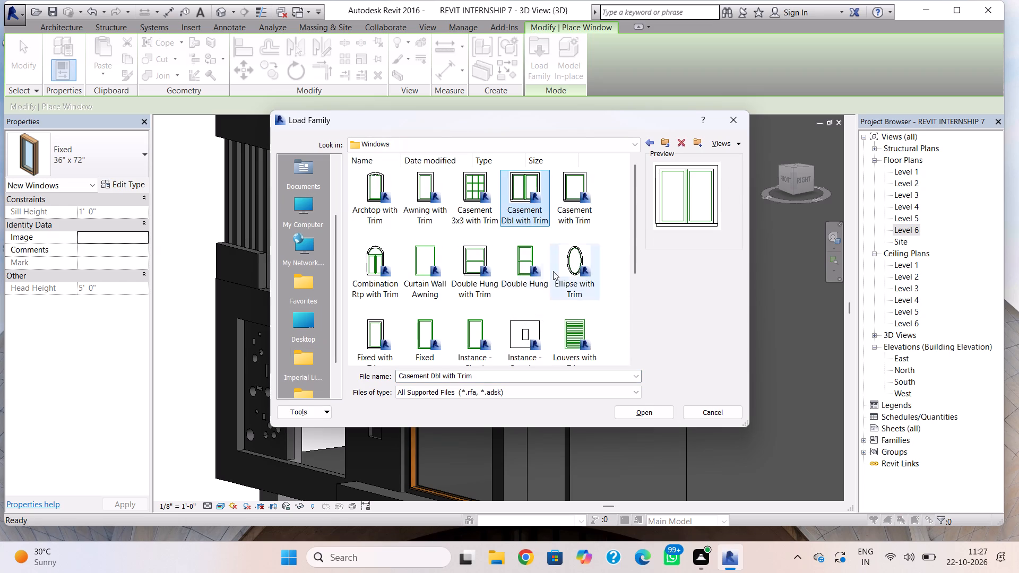
click(634, 412)
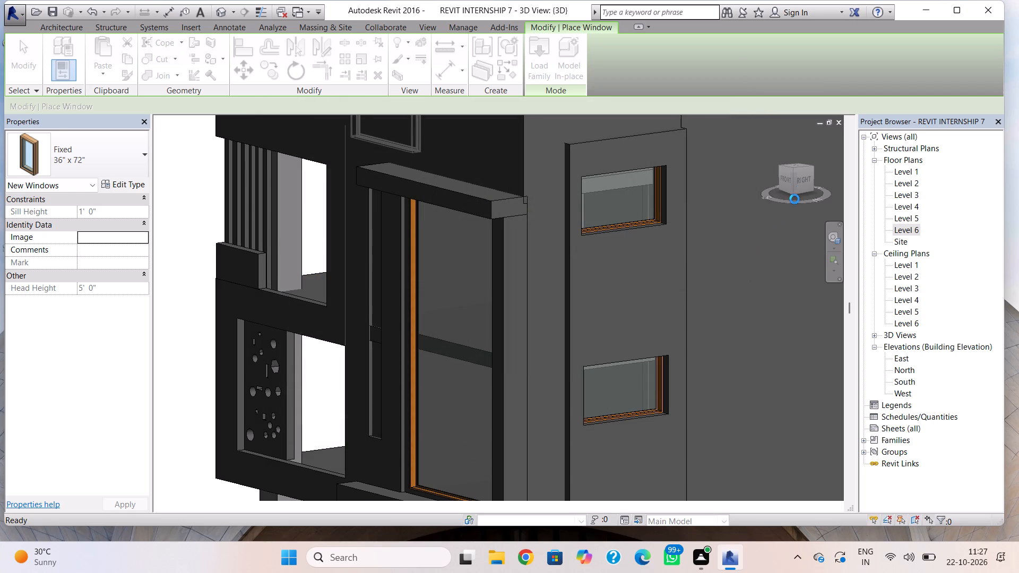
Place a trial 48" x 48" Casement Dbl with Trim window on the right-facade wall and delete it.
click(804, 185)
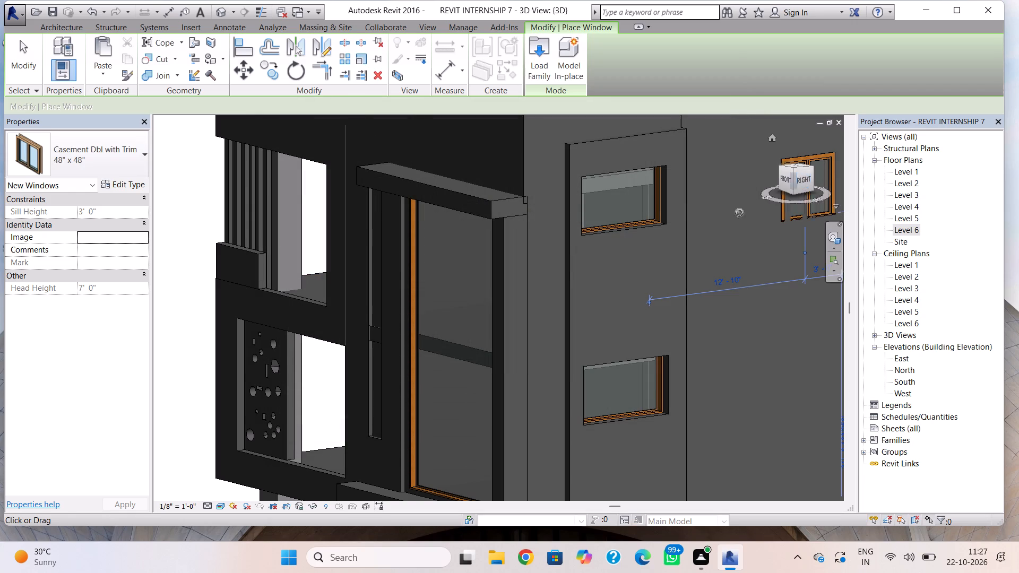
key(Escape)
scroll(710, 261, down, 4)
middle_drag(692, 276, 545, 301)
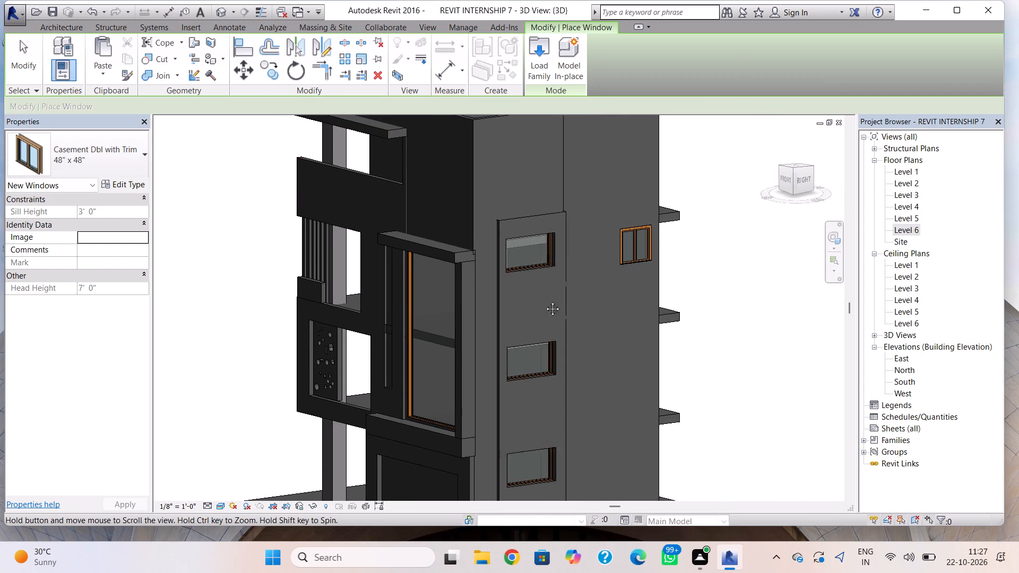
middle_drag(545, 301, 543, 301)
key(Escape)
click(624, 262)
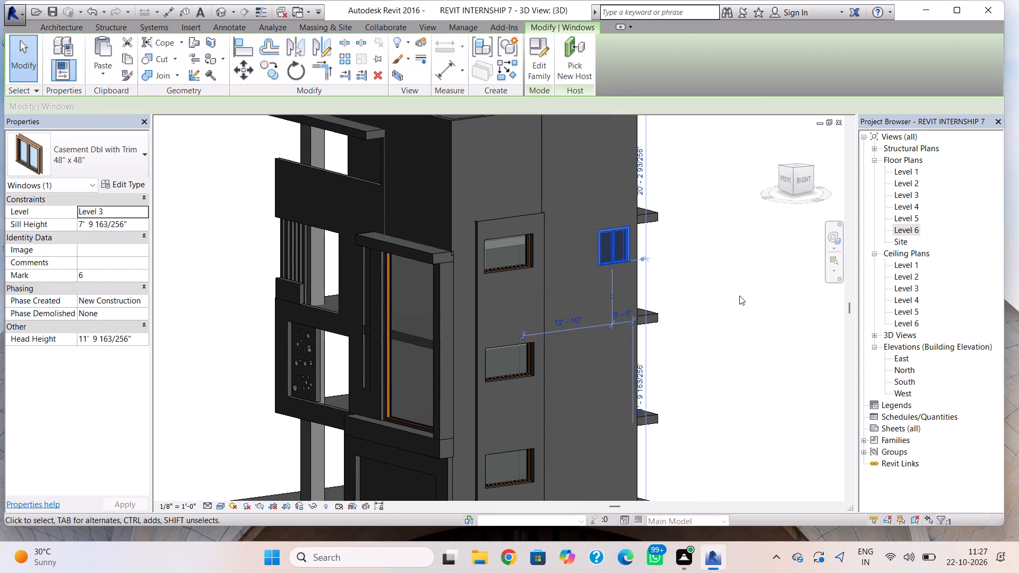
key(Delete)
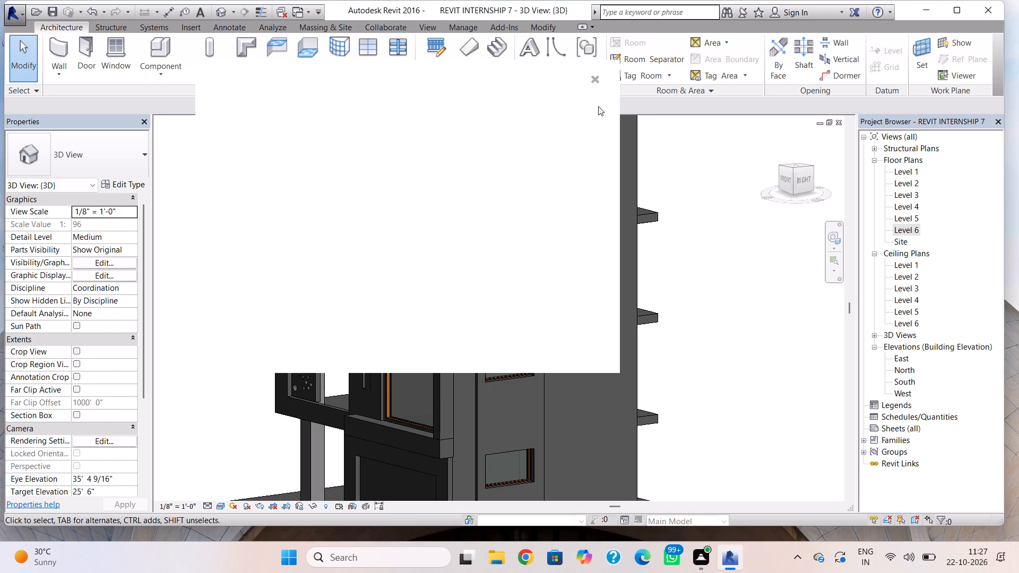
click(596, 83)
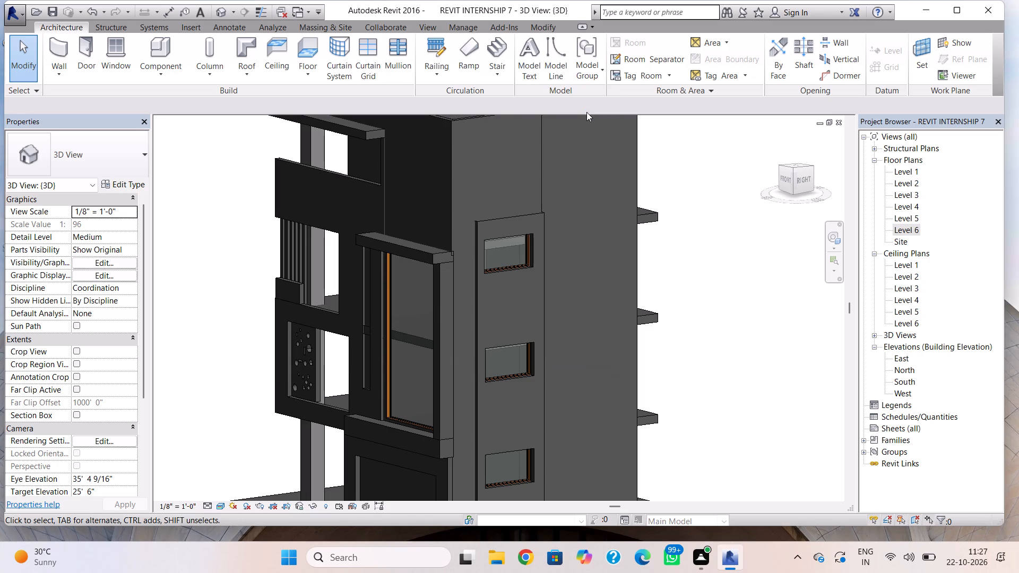
Choose the 72" x 36" type of Casement Dbl with Trim for placing a new window.
click(122, 53)
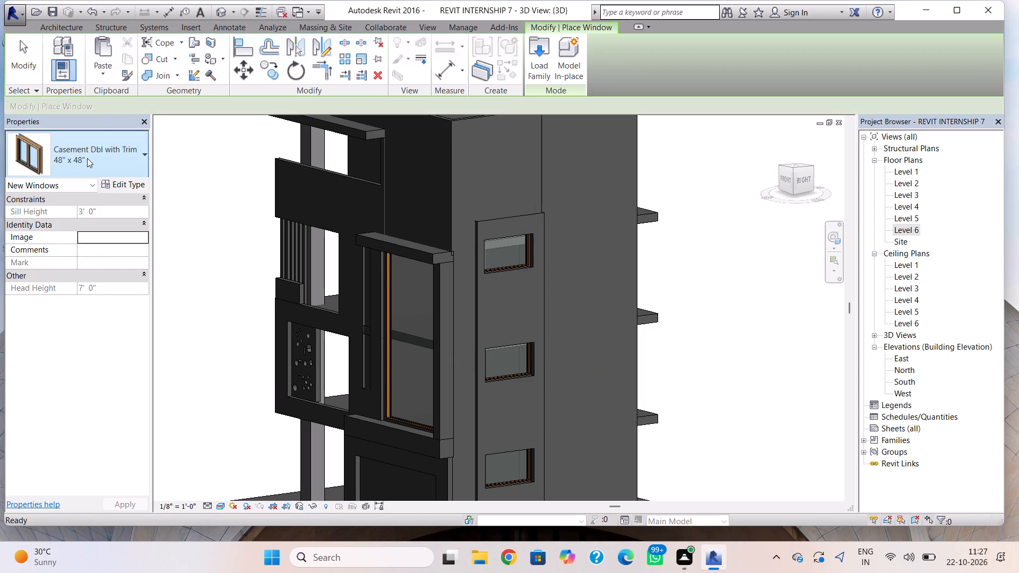
click(87, 158)
click(91, 247)
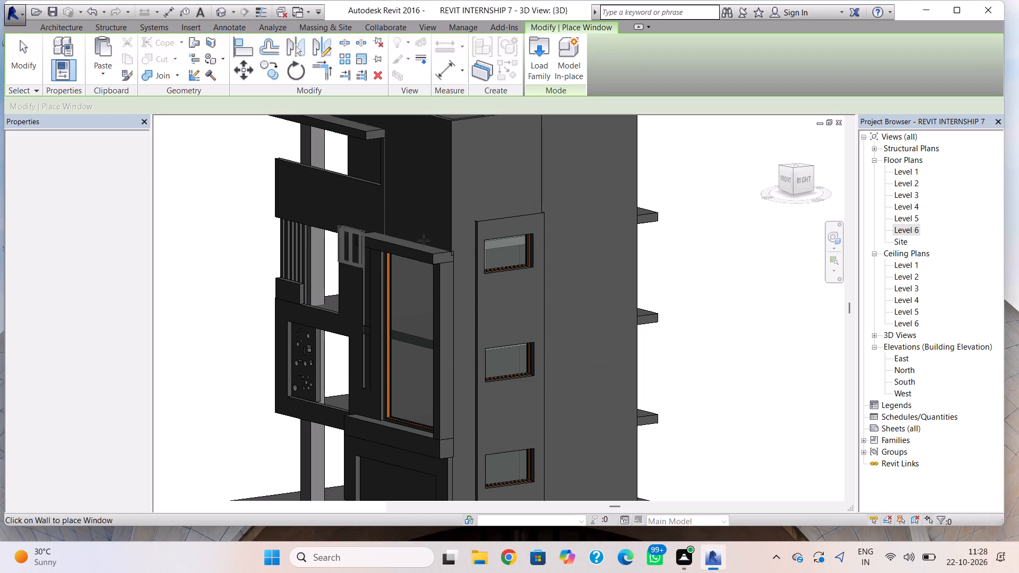
click(79, 150)
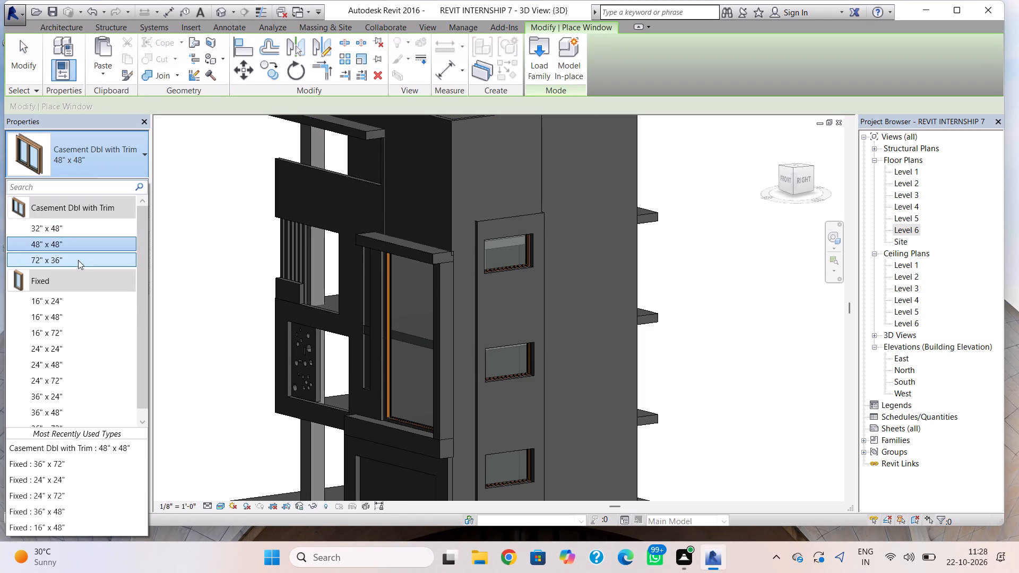
click(77, 263)
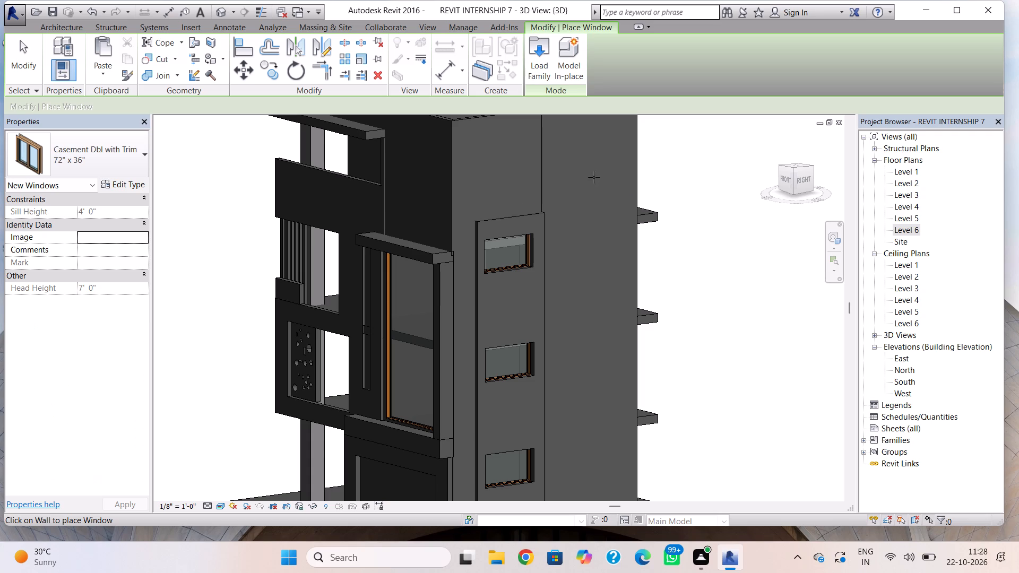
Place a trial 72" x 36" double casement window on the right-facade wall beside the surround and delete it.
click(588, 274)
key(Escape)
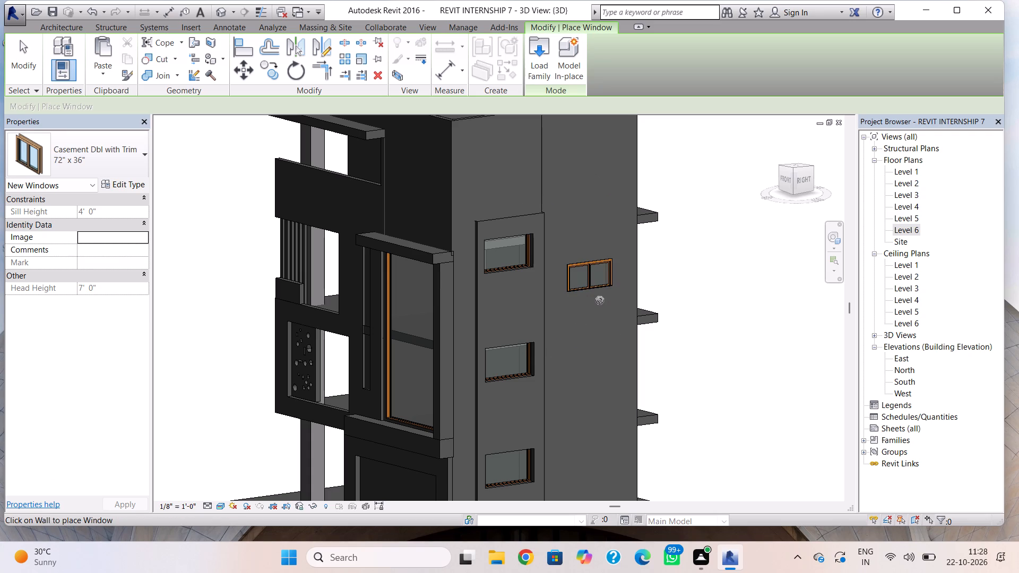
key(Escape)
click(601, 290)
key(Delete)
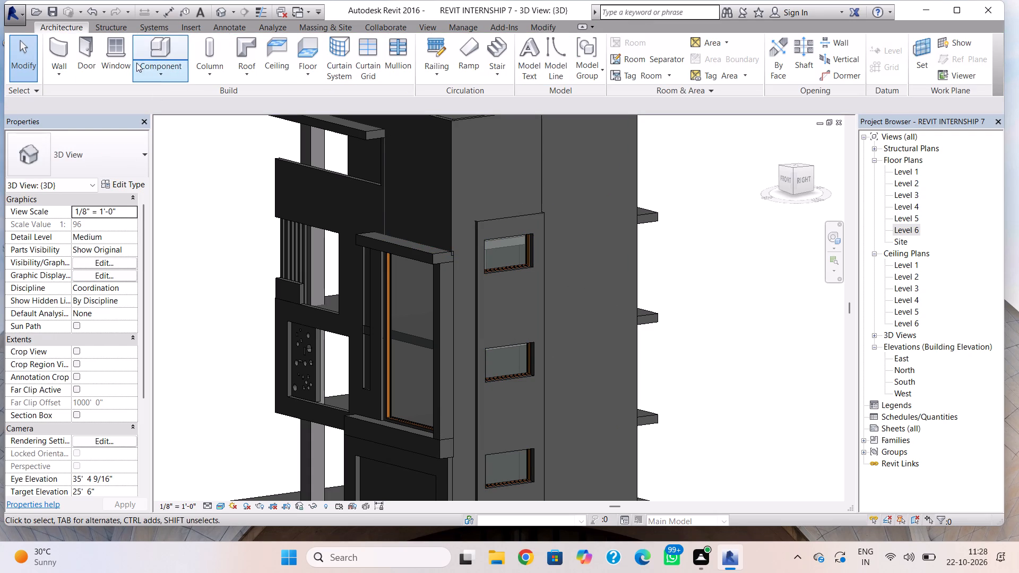
Load the Casement Dbl with Trim window family again for placing a new window.
click(120, 52)
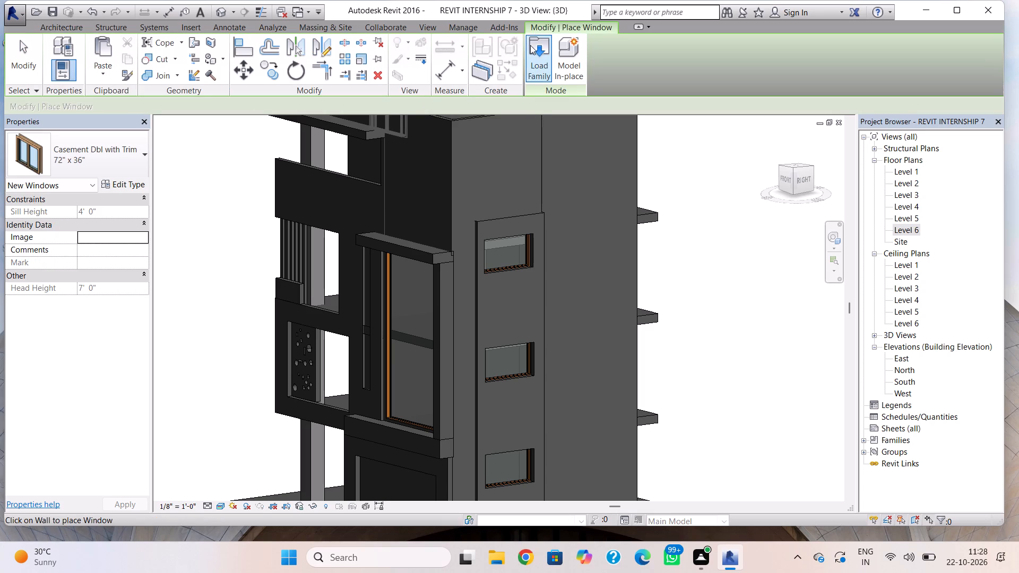
click(530, 45)
scroll(502, 236, down, 5)
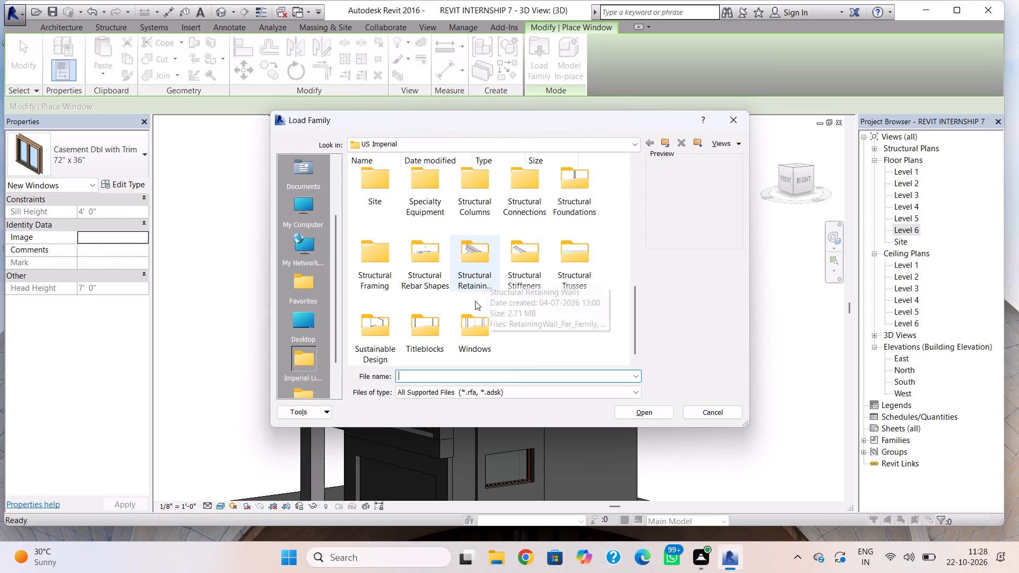
click(476, 332)
click(474, 332)
double_click(473, 332)
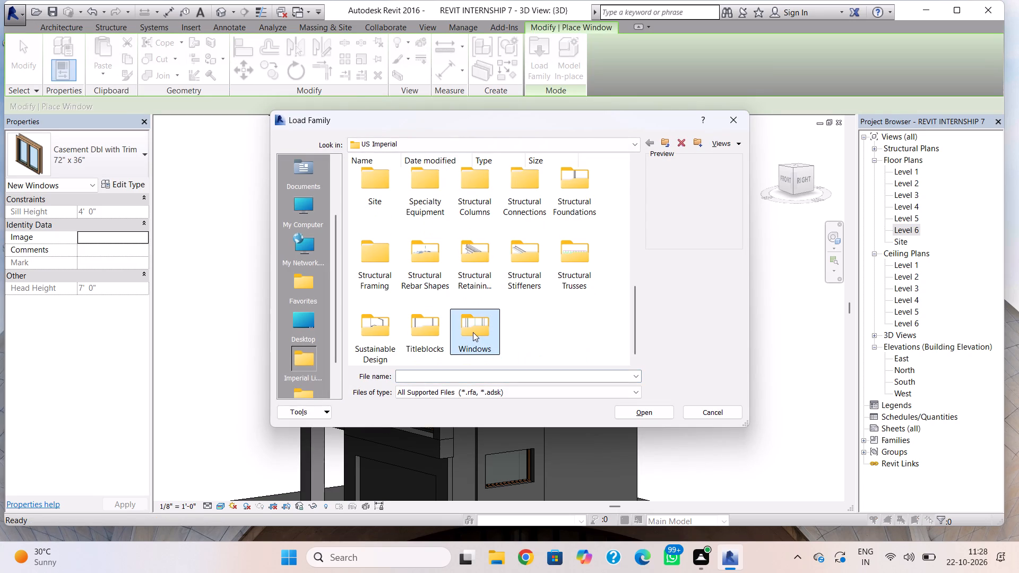
click(524, 201)
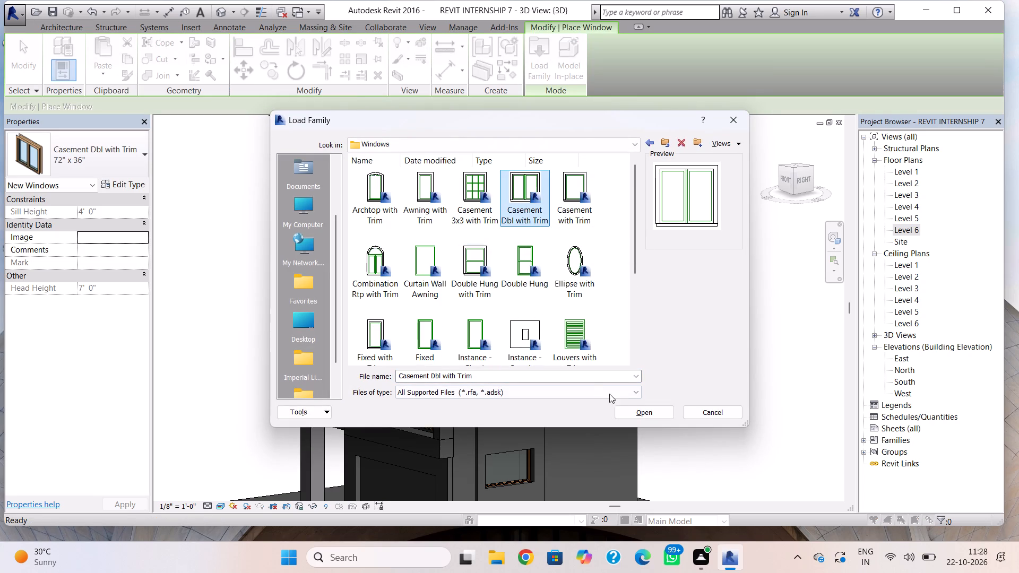
click(624, 408)
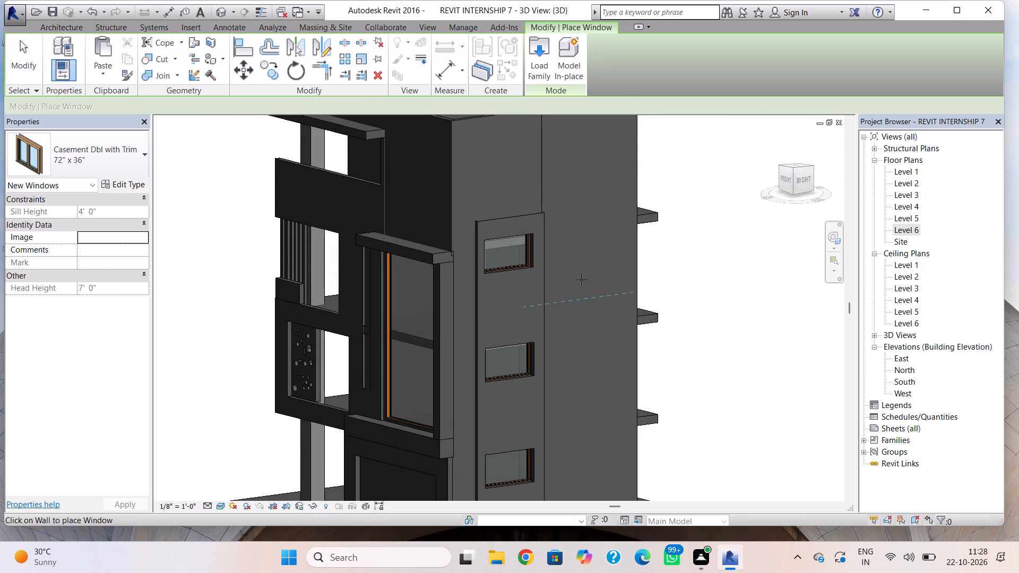
Place a 72" x 36" double casement window beside the top stacked window, centred about 6' 0" from the right-facade wall's rear edge.
scroll(576, 182, down, 1)
middle_drag(576, 183, 583, 232)
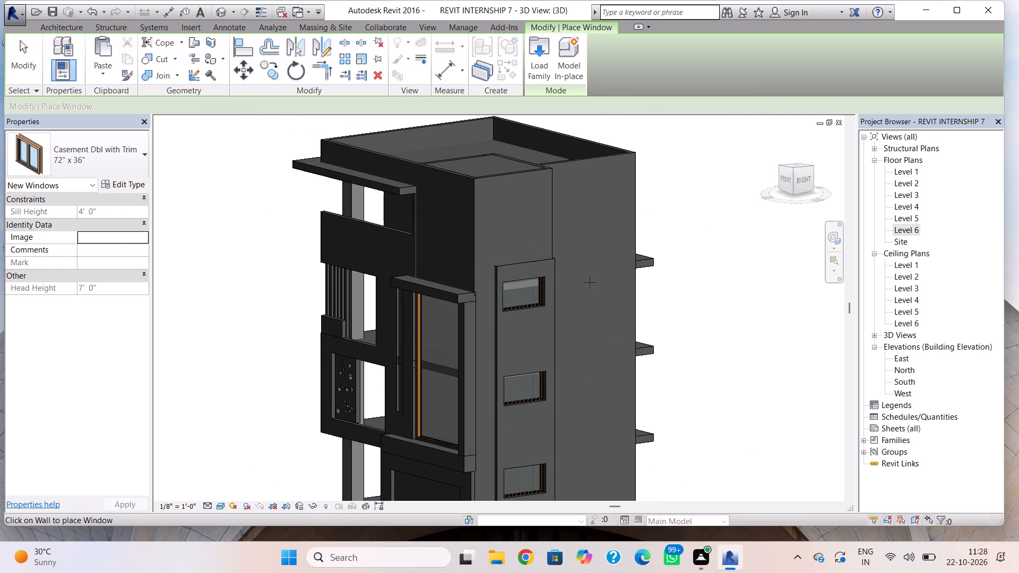
click(595, 300)
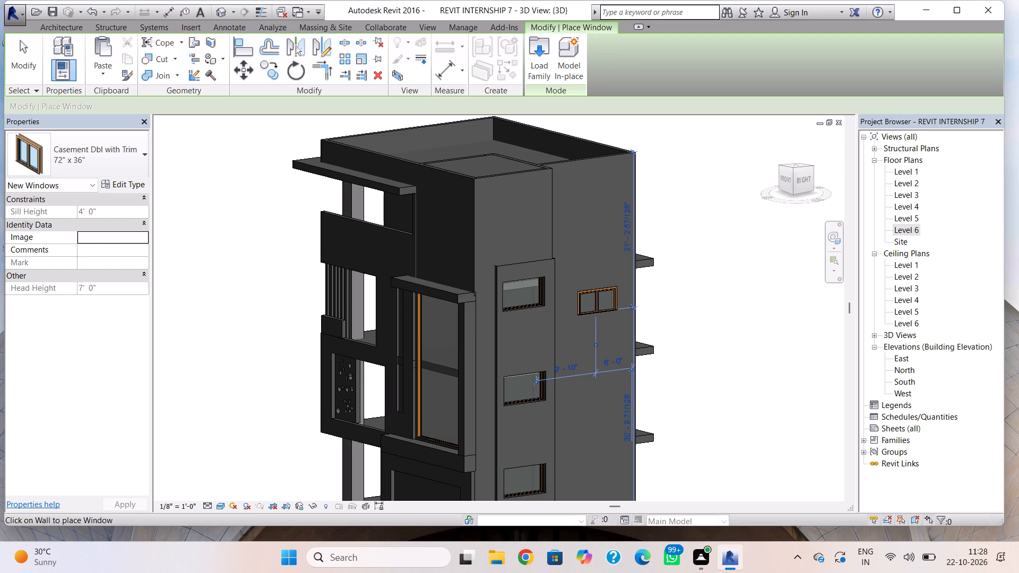
Set the height of the 72" x 36" Casement Dbl with Trim window type to 6' 0".
click(120, 176)
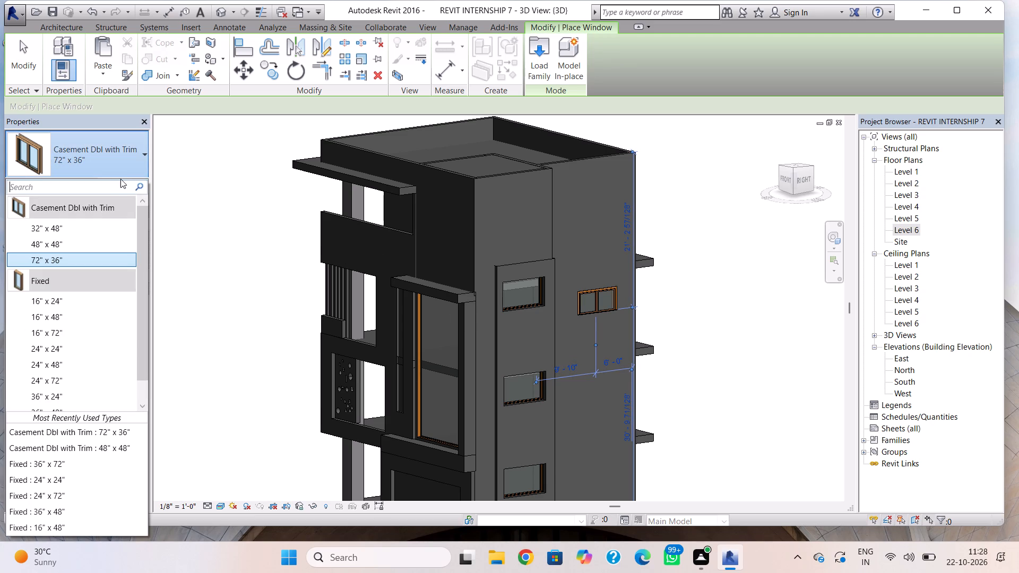
click(123, 166)
click(117, 183)
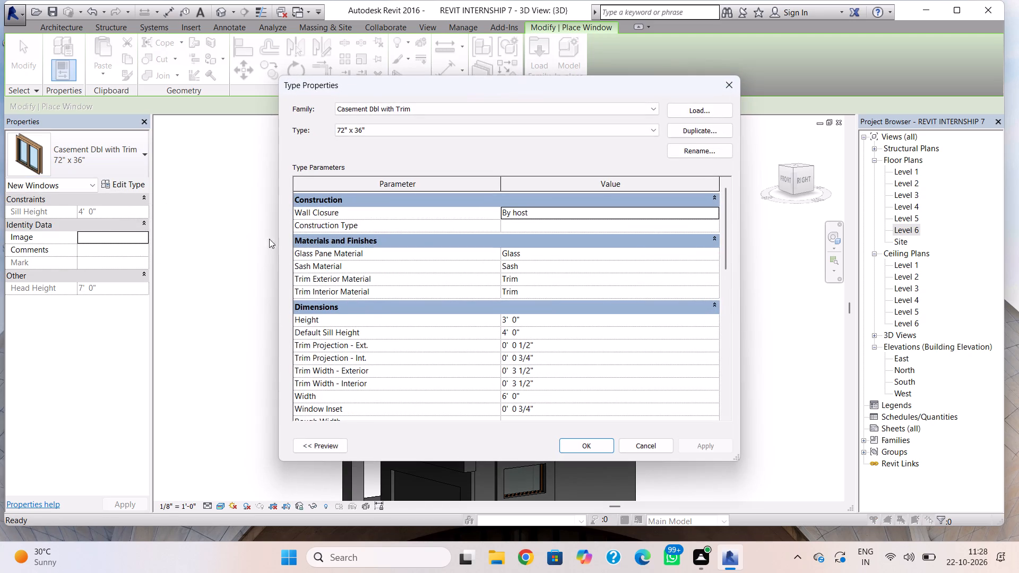
click(523, 319)
drag(523, 319, 477, 319)
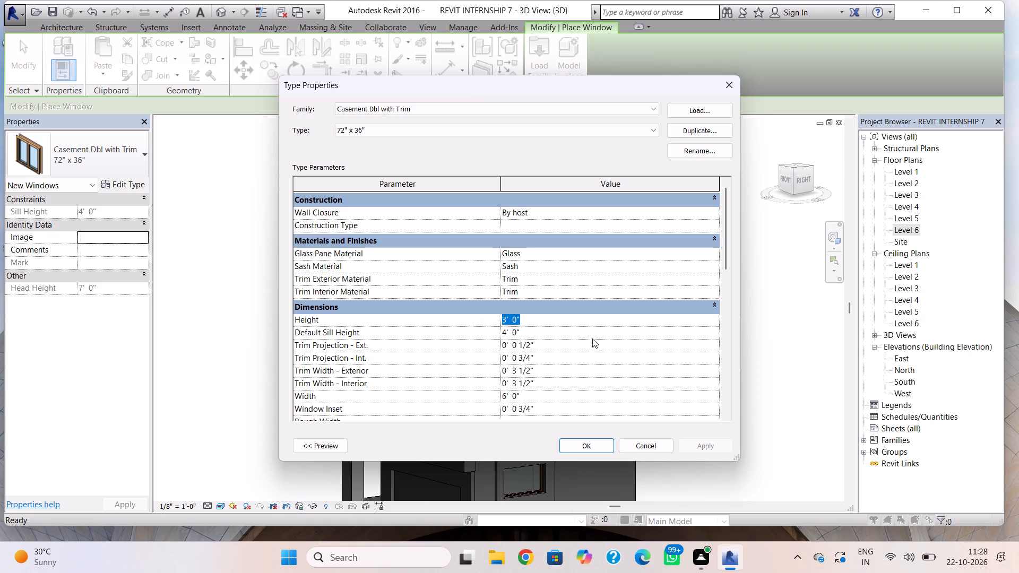
key(6)
key(apostrophe)
key(Return)
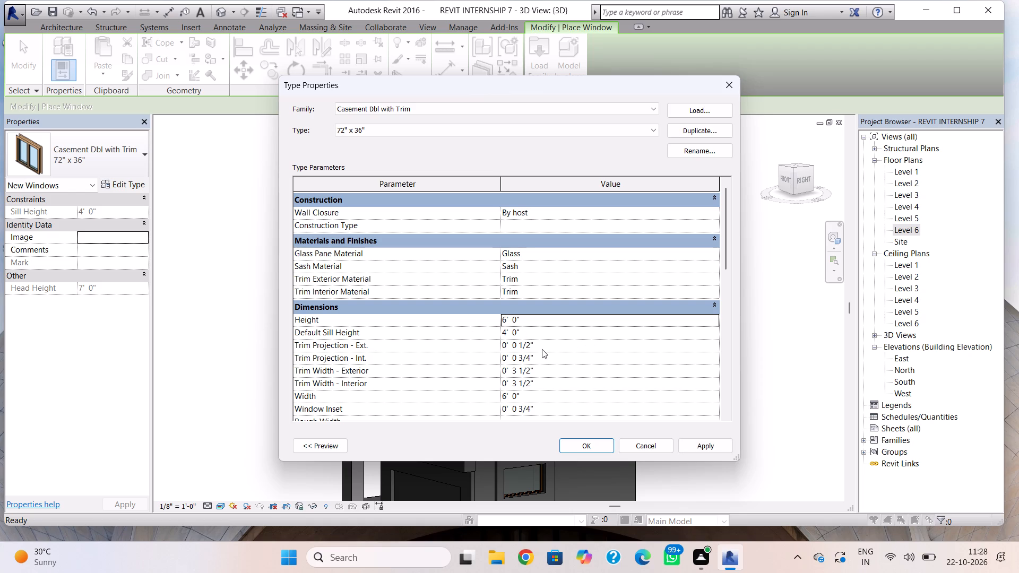
click(577, 440)
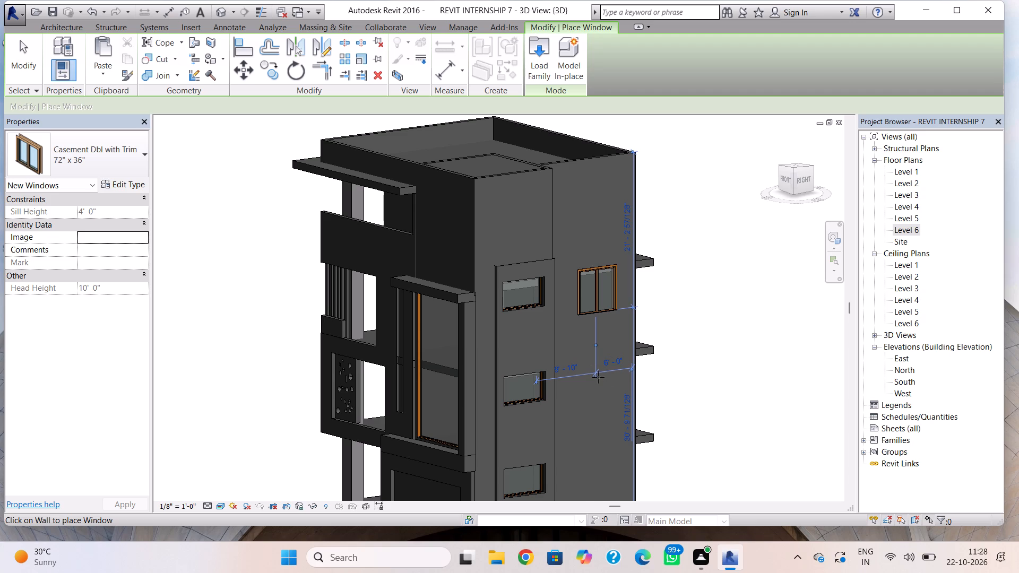
Place 72" x 36" double casement windows on the middle and lowest storeys below the top one, about 5' 0" from the right-facade wall's rear edge.
middle_drag(600, 398, 551, 267)
key(Escape)
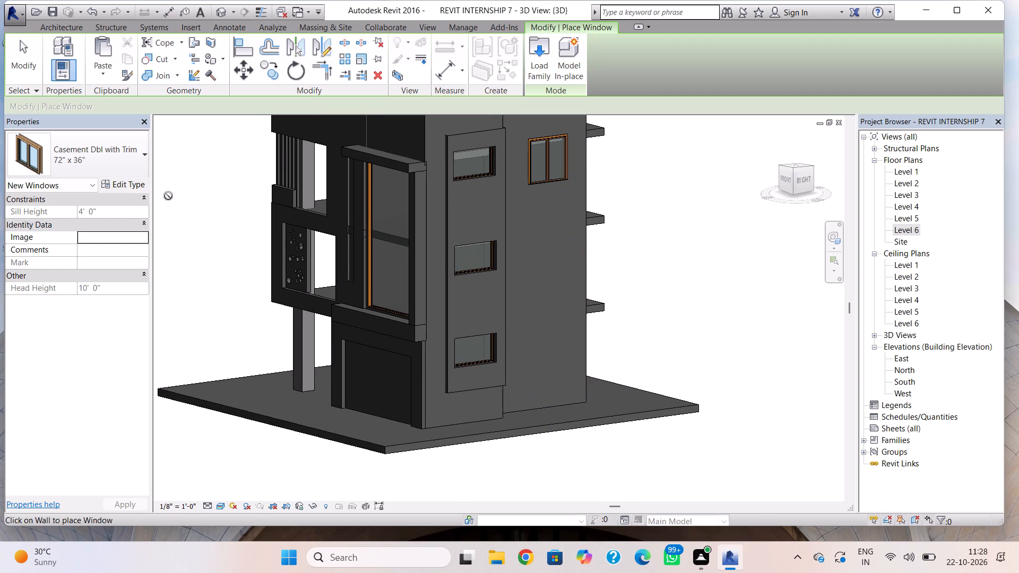
click(552, 256)
scroll(559, 328, down, 1)
middle_drag(559, 328, 534, 271)
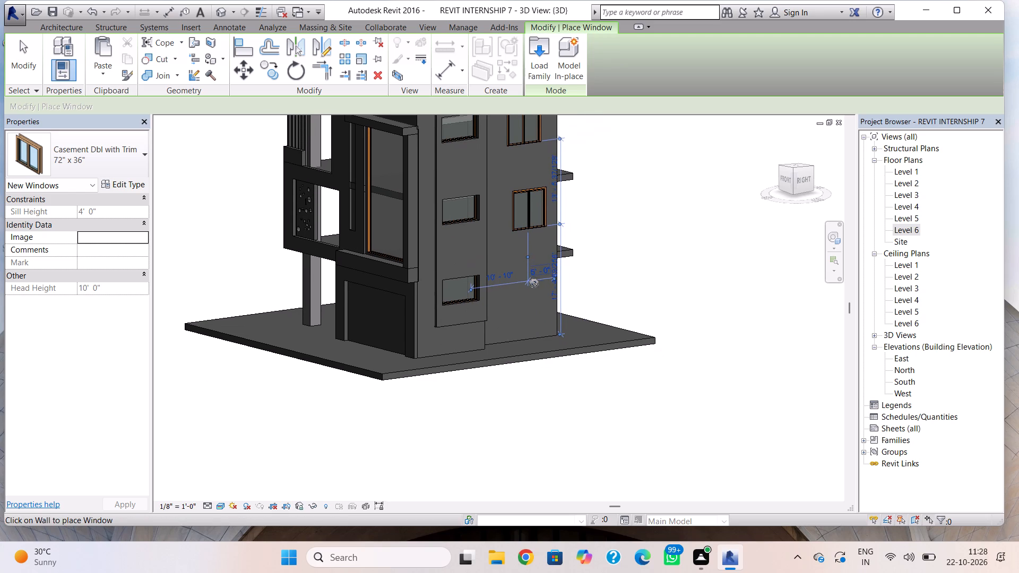
click(528, 290)
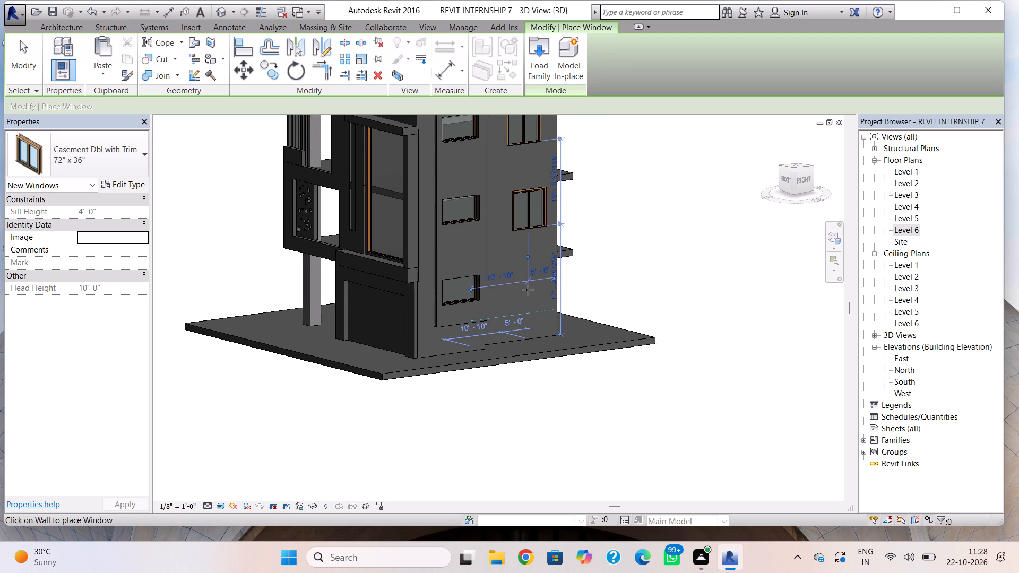
key(Escape)
key(Escape)
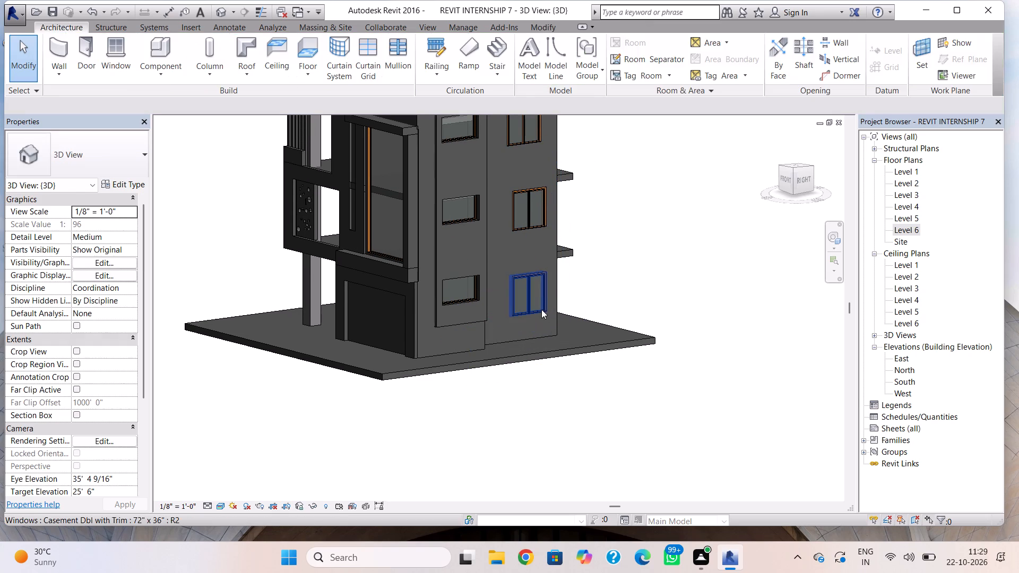
Nudge the middle and lowest double casement windows toward the facade's front to line up beneath the top one, about 6' 0" from the rear edge.
click(541, 309)
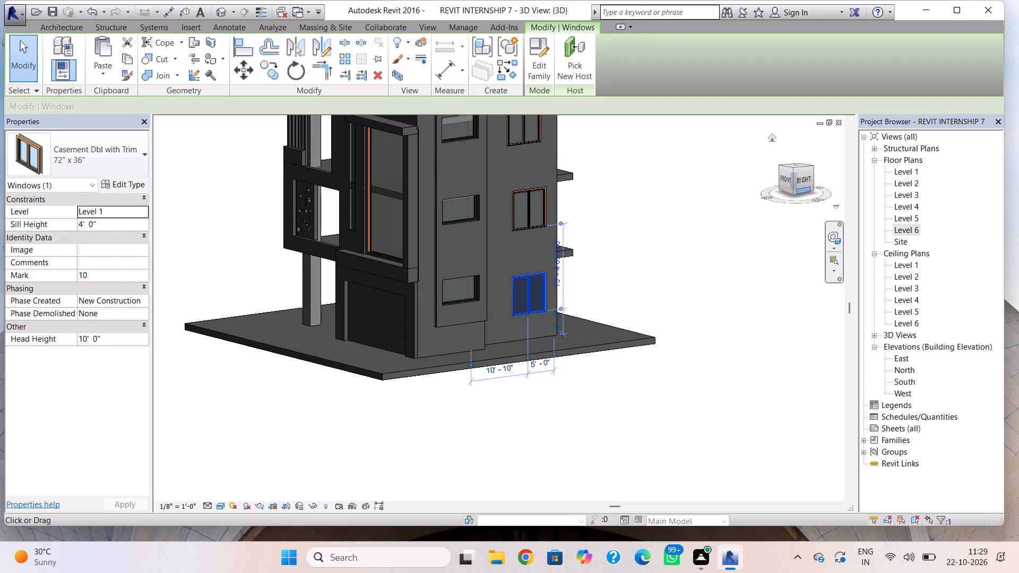
click(801, 180)
key(Escape)
shift+right_drag(599, 263, 515, 235)
middle_drag(540, 247, 553, 296)
click(546, 275)
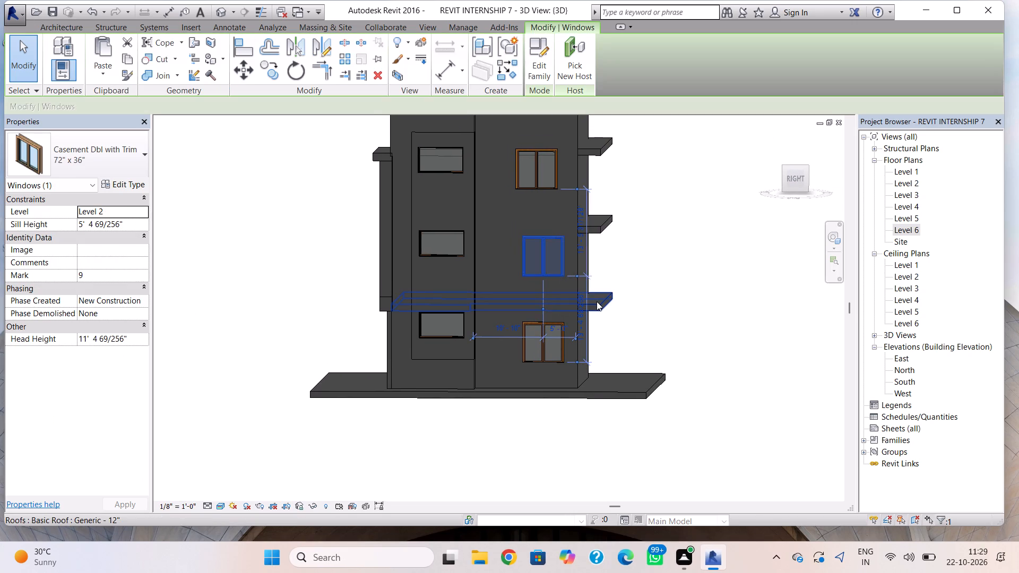
key(Left)
key(Left)
click(563, 344)
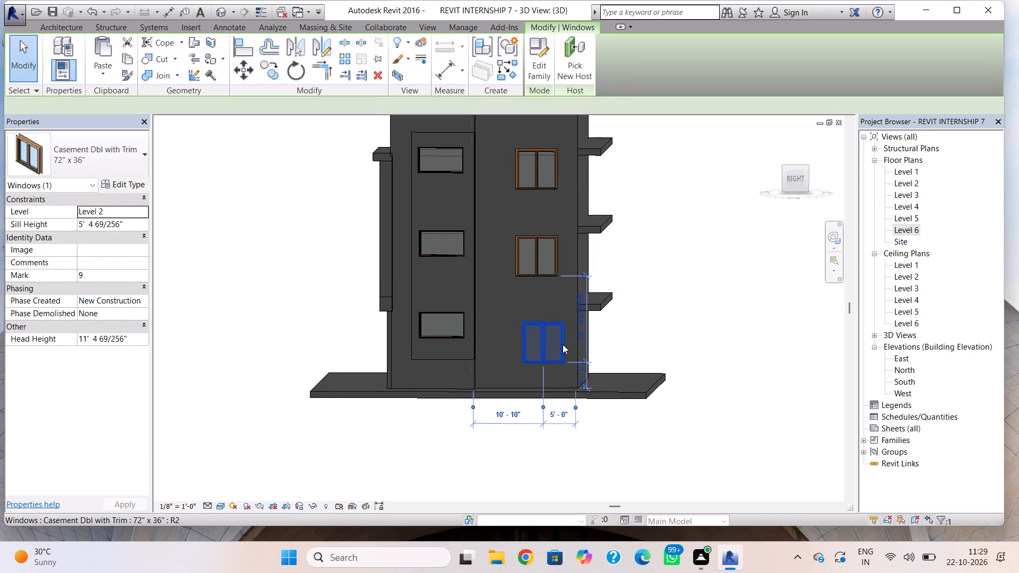
key(Left)
key(Left)
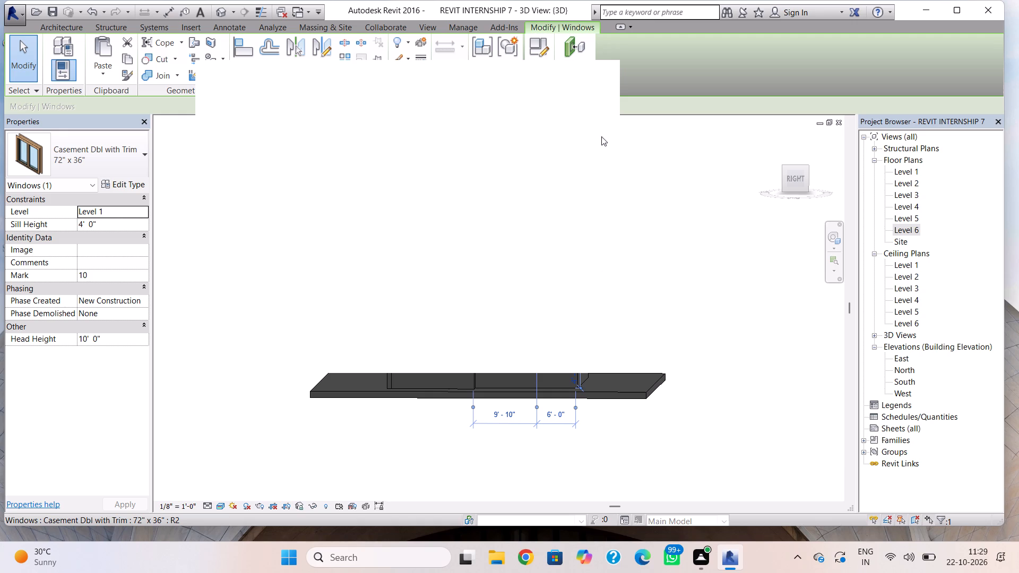
click(594, 79)
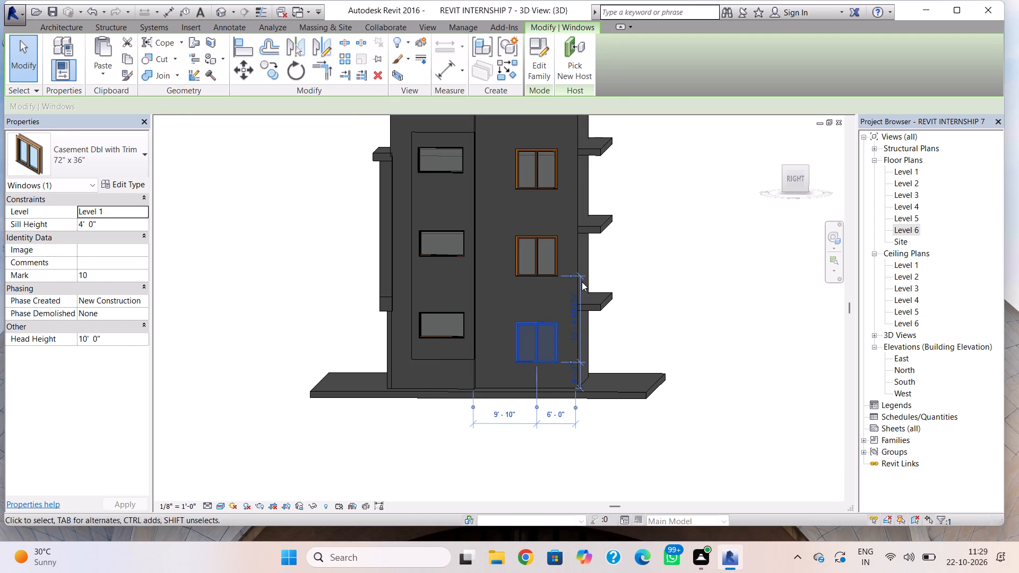
scroll(529, 324, up, 5)
key(Left)
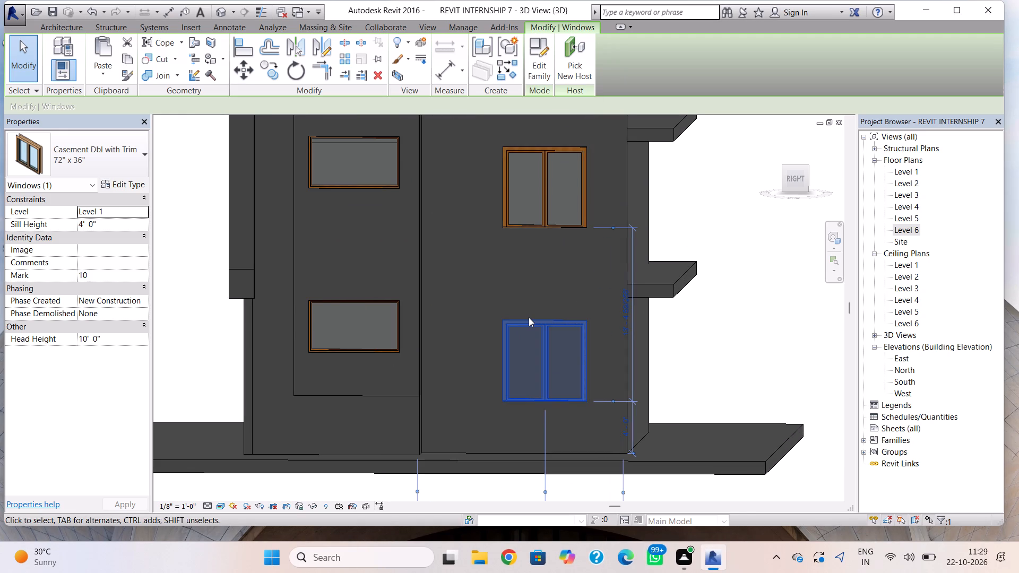
key(Escape)
Nudge the top double casement window slightly down, and the middle one down to about a 5' 0" sill height and slightly toward the front.
scroll(530, 291, down, 3)
middle_drag(531, 296, 540, 340)
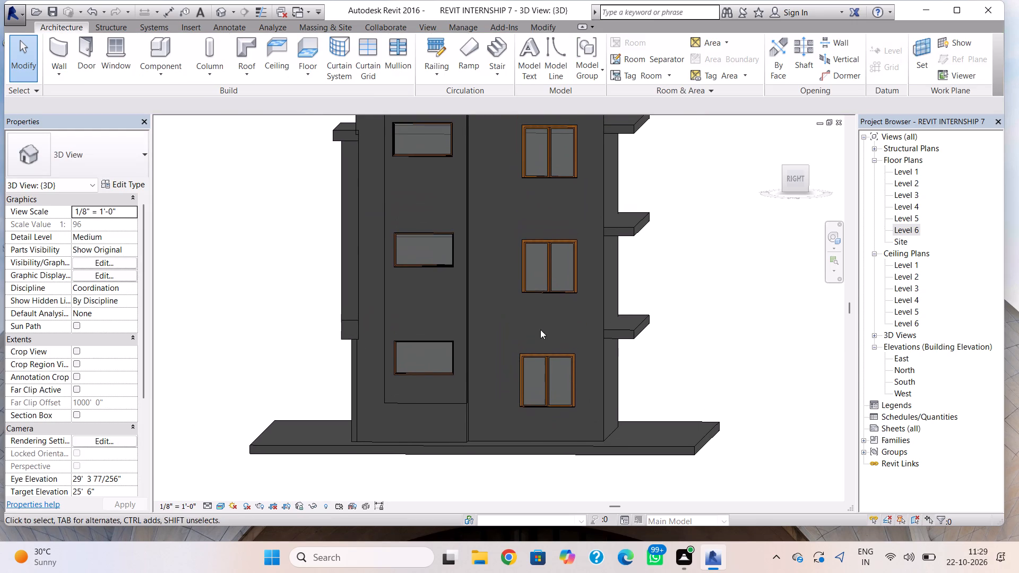
shift+middle_drag(567, 308, 569, 320)
shift+scroll(569, 320, down, 1)
shift+middle_drag(569, 319, 560, 235)
shift+middle_drag(564, 235, 573, 299)
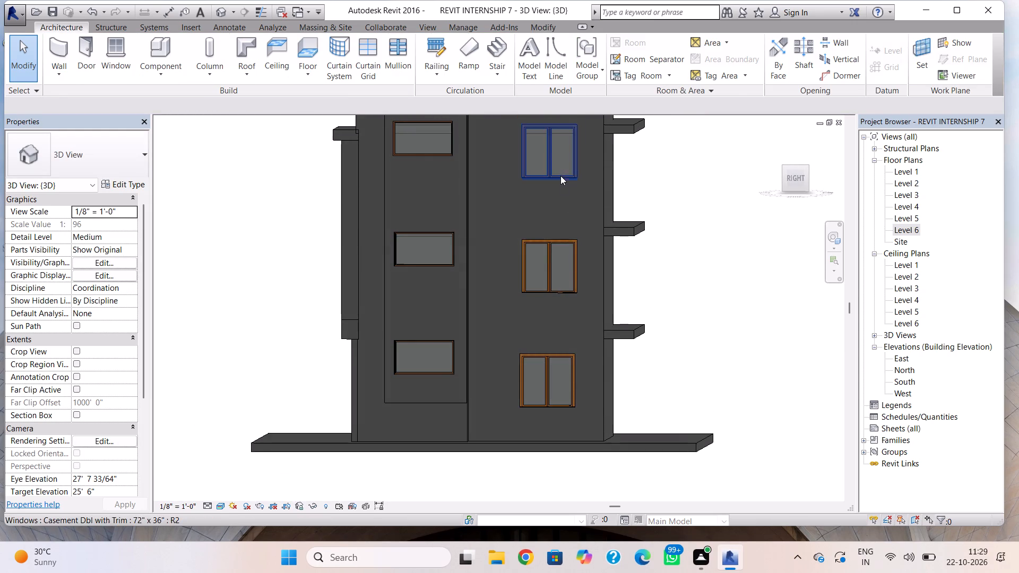
click(560, 172)
key(Down)
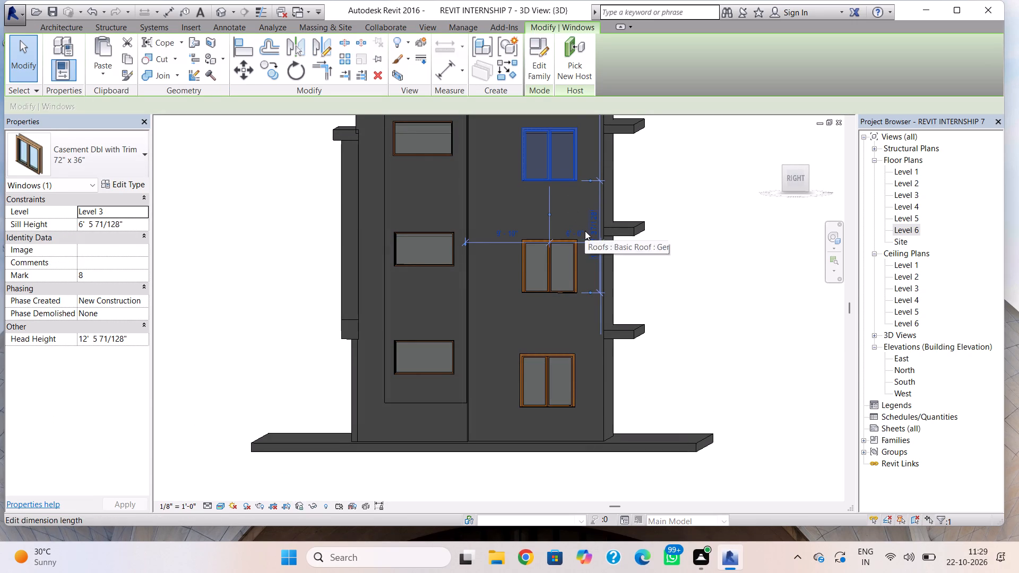
key(Down)
click(566, 284)
key(Down)
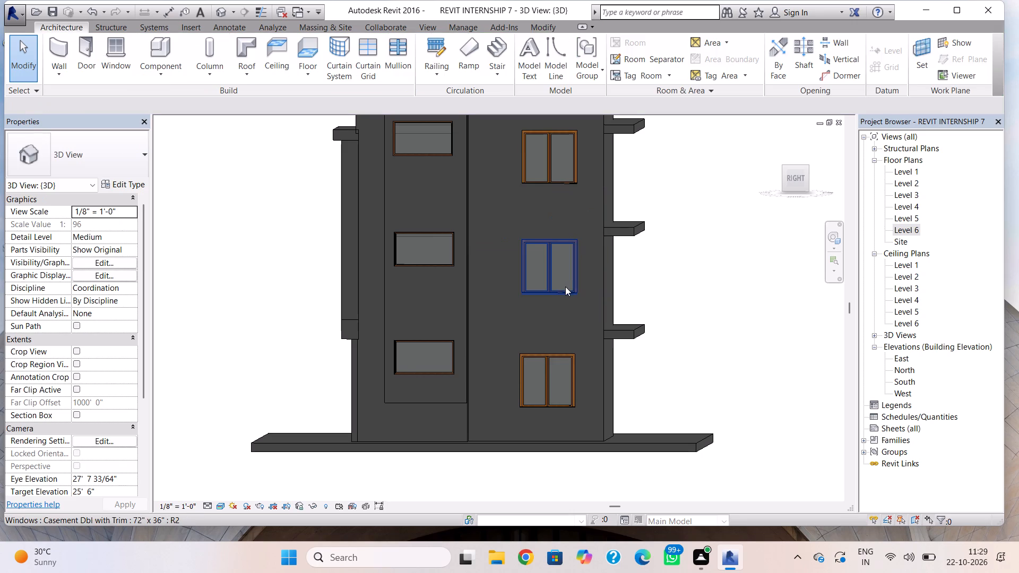
click(565, 288)
key(Down)
key(Left)
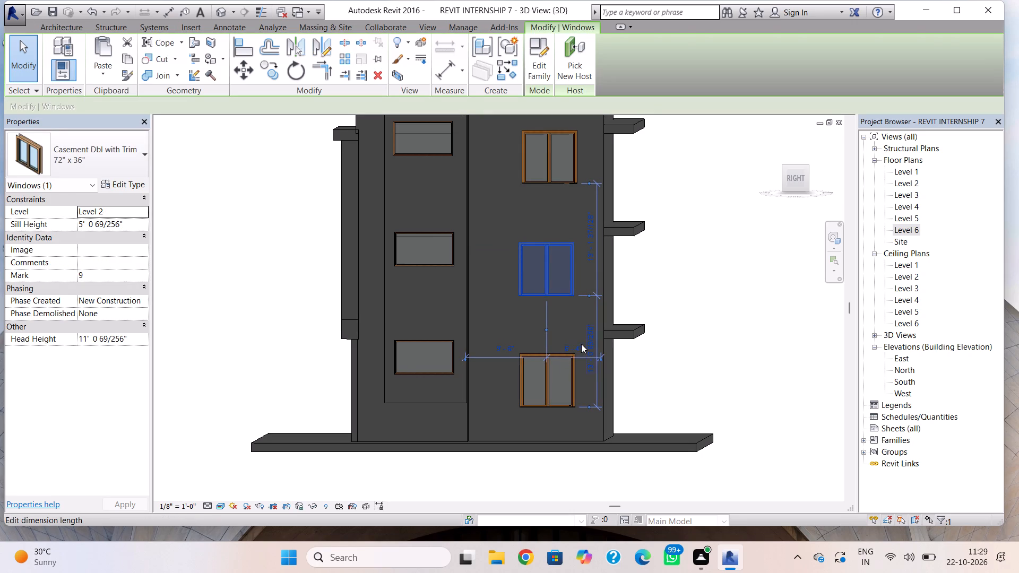
key(Escape)
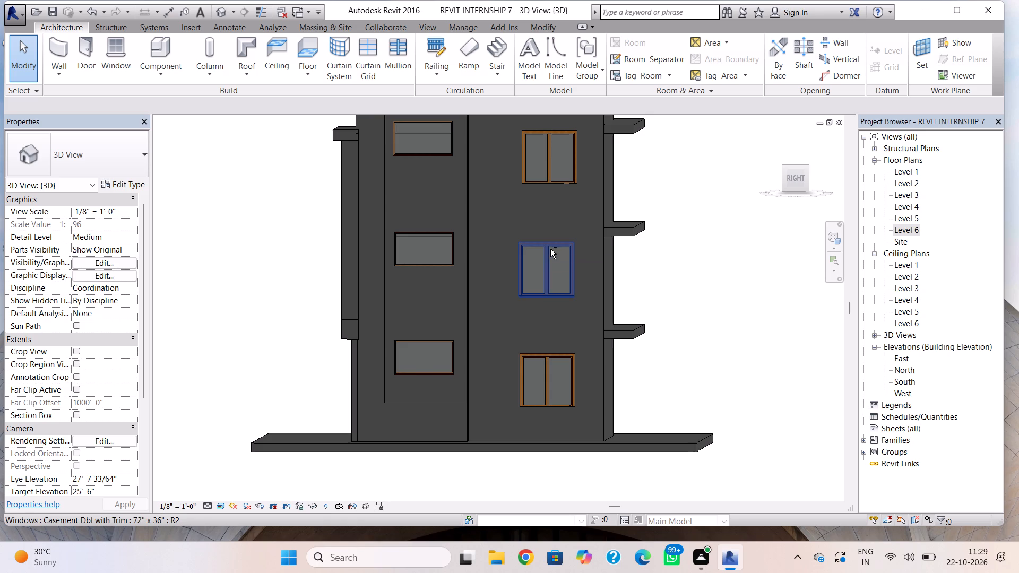
Start a new in-place model in the Walls category, keeping the suggested name.
shift+right_drag(550, 249, 629, 283)
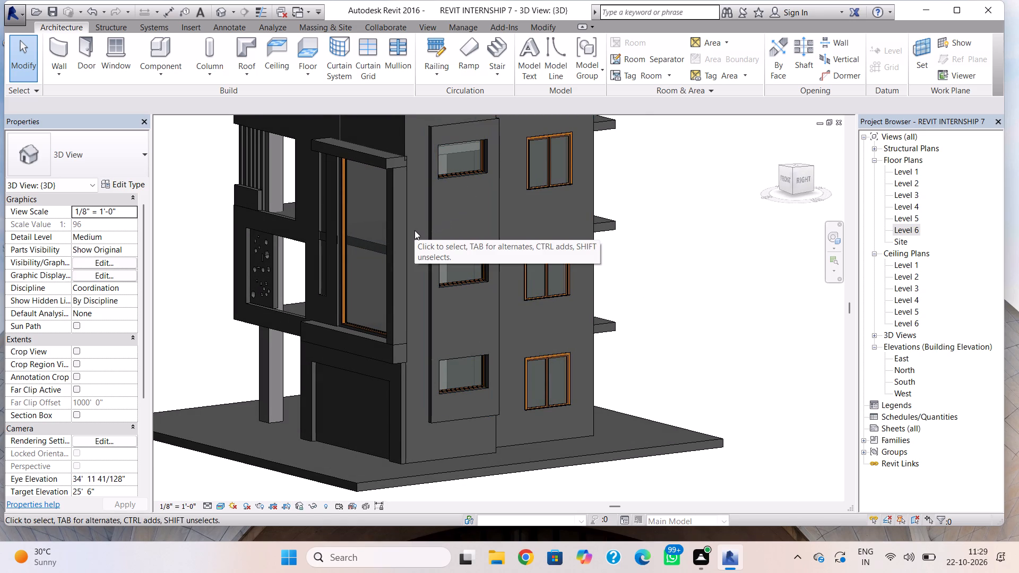
middle_drag(398, 289, 445, 215)
shift+right_drag(427, 262, 523, 251)
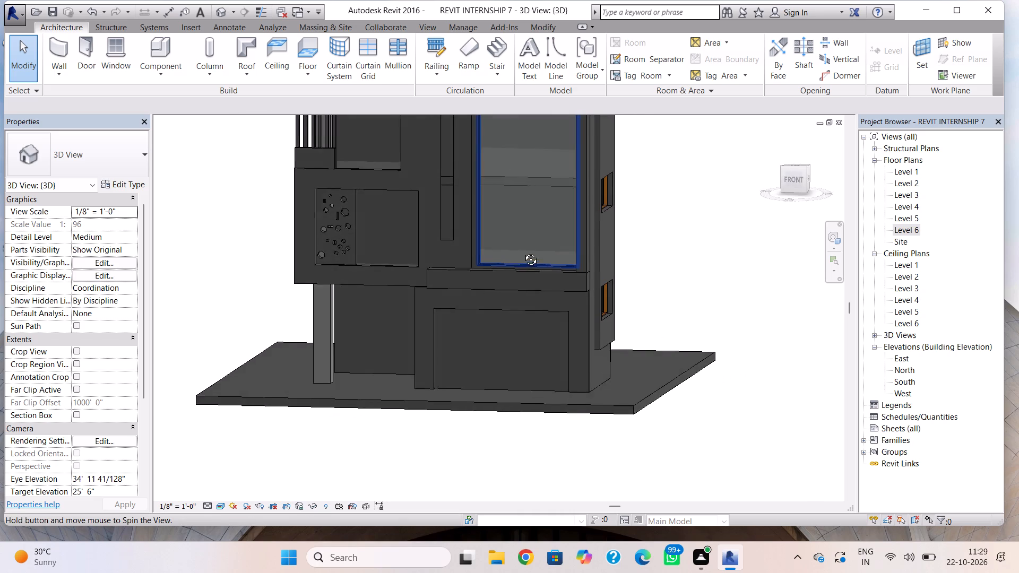
shift+right_drag(523, 251, 522, 256)
middle_drag(521, 256, 494, 191)
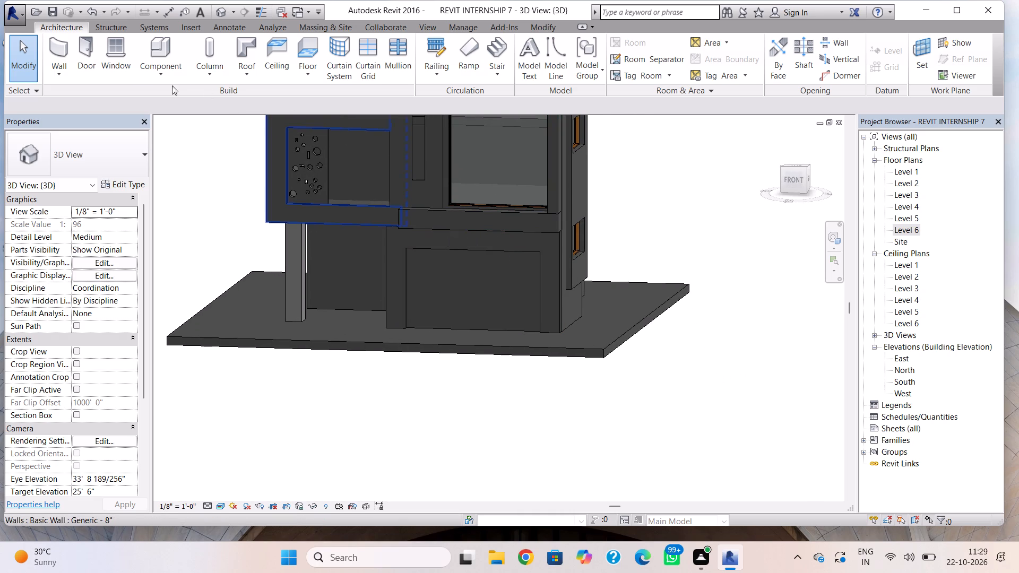
click(157, 78)
click(167, 125)
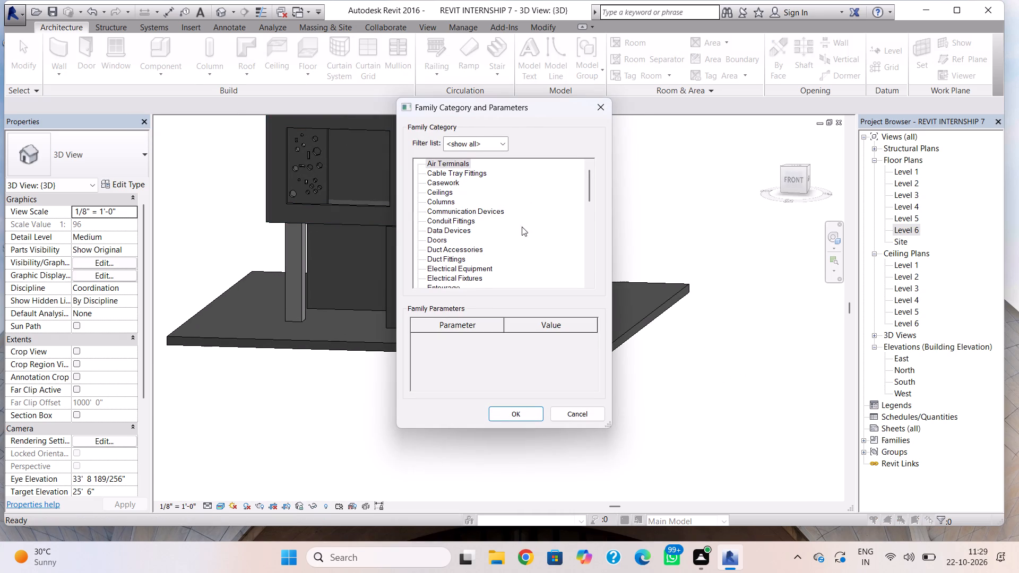
drag(591, 194, 592, 274)
click(429, 267)
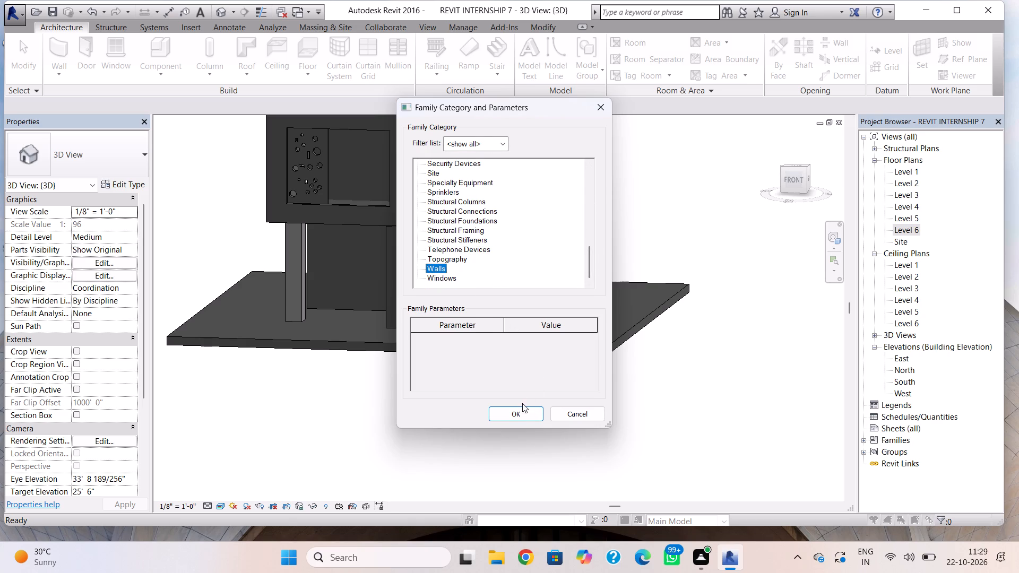
click(520, 411)
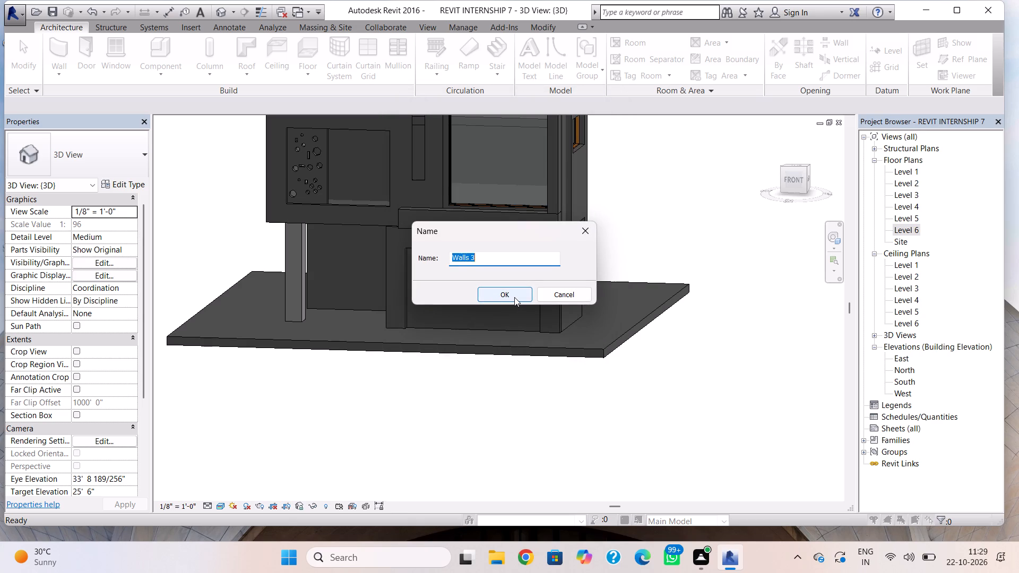
click(514, 297)
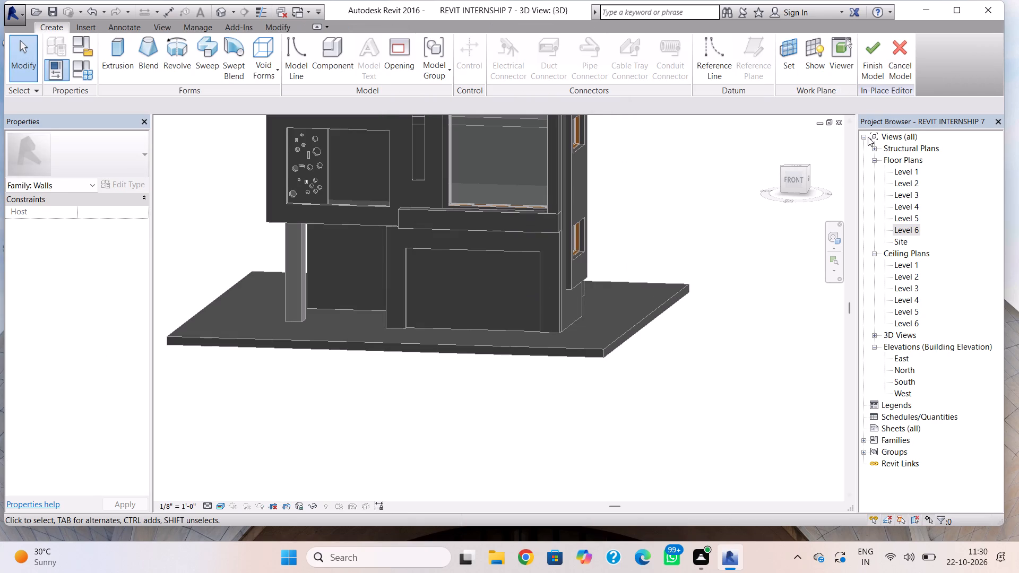
Set the work plane by picking the plane of the front ground-floor wall around the large recessed panel.
click(794, 184)
click(791, 53)
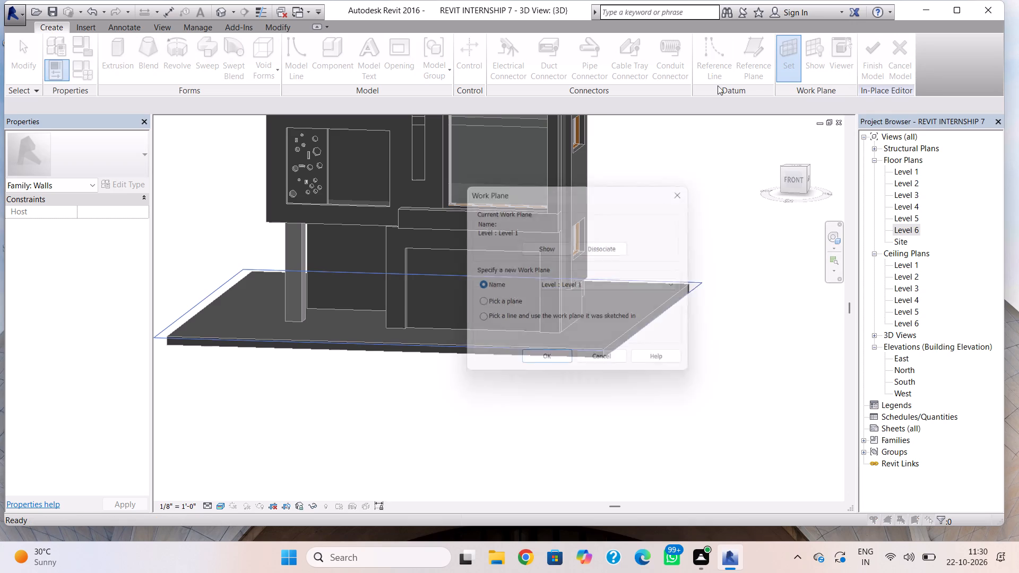
click(480, 306)
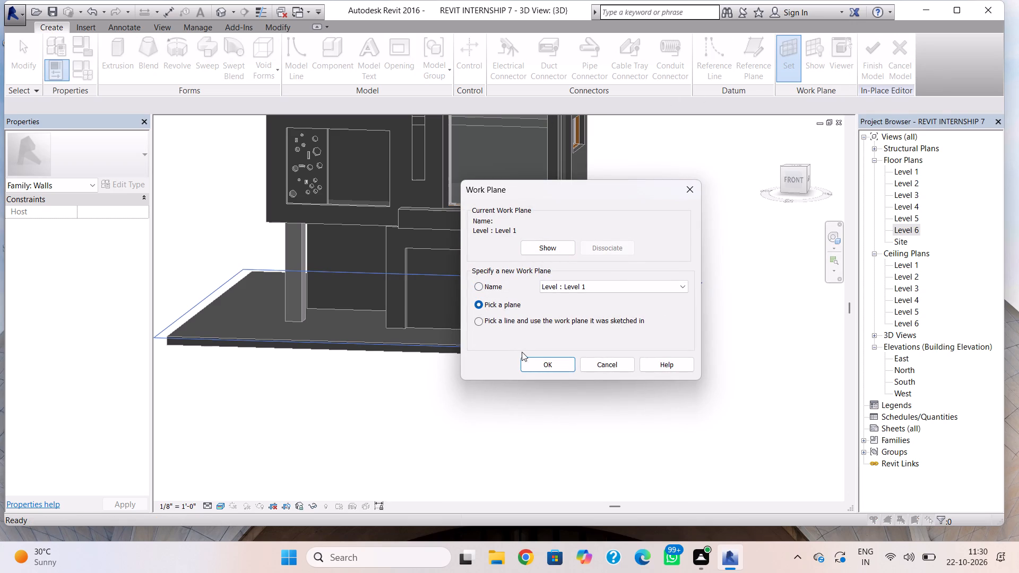
click(525, 358)
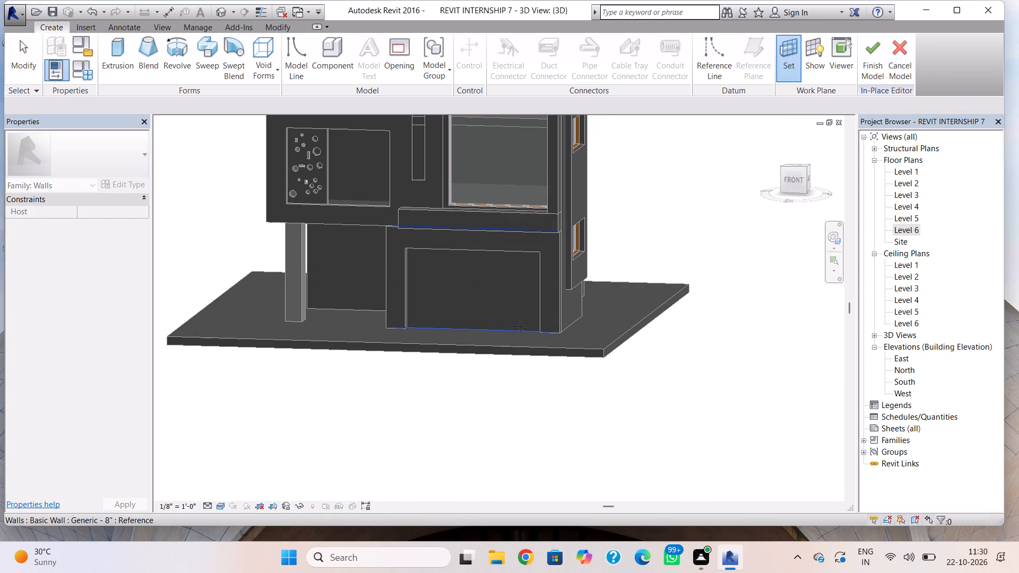
click(521, 329)
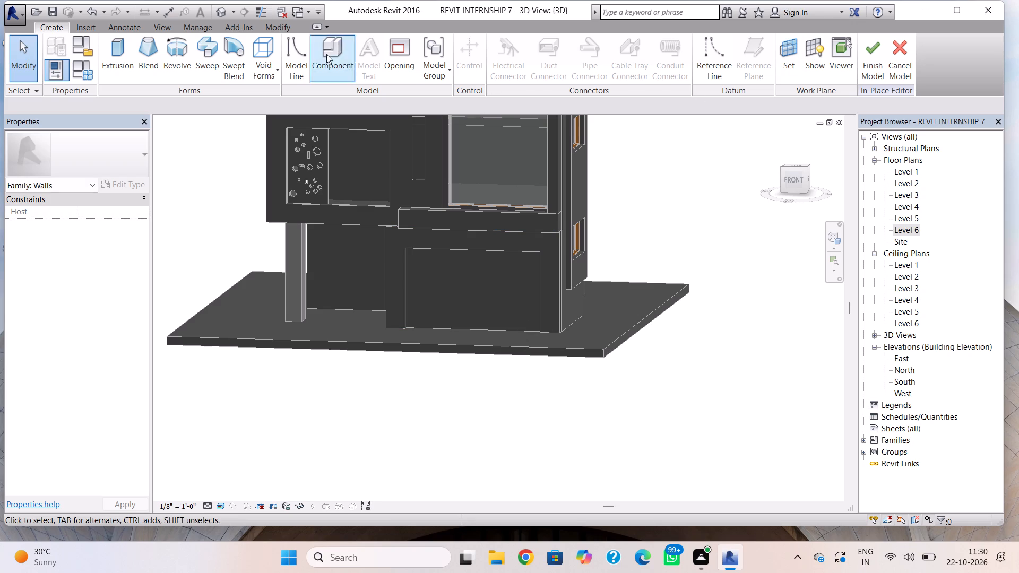
Start an extrusion and sketch a full-height rectangle over the recessed panel's portion nearest the right facade, ending at the recess's bottom corner.
click(124, 45)
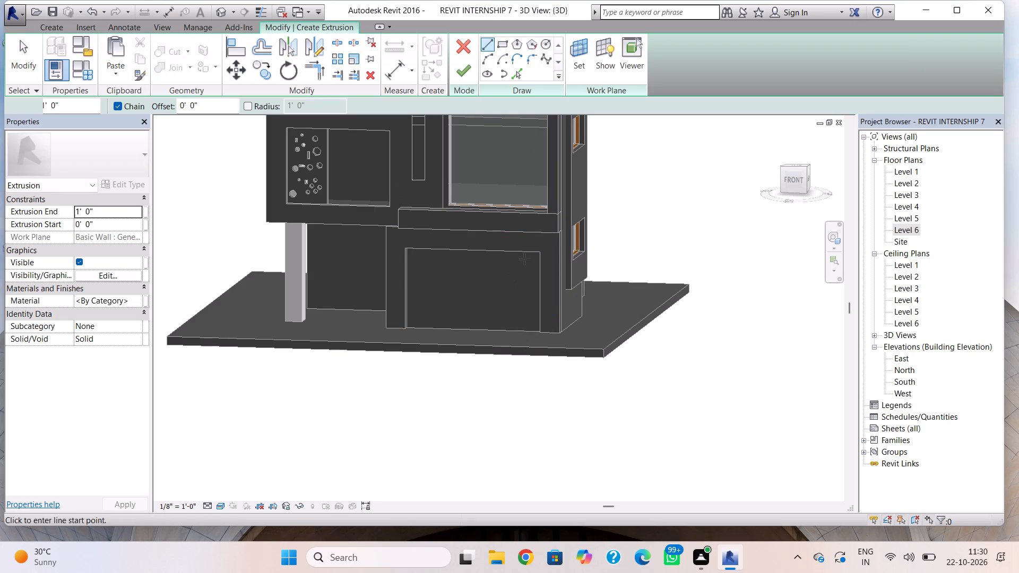
shift+right_drag(537, 242, 563, 218)
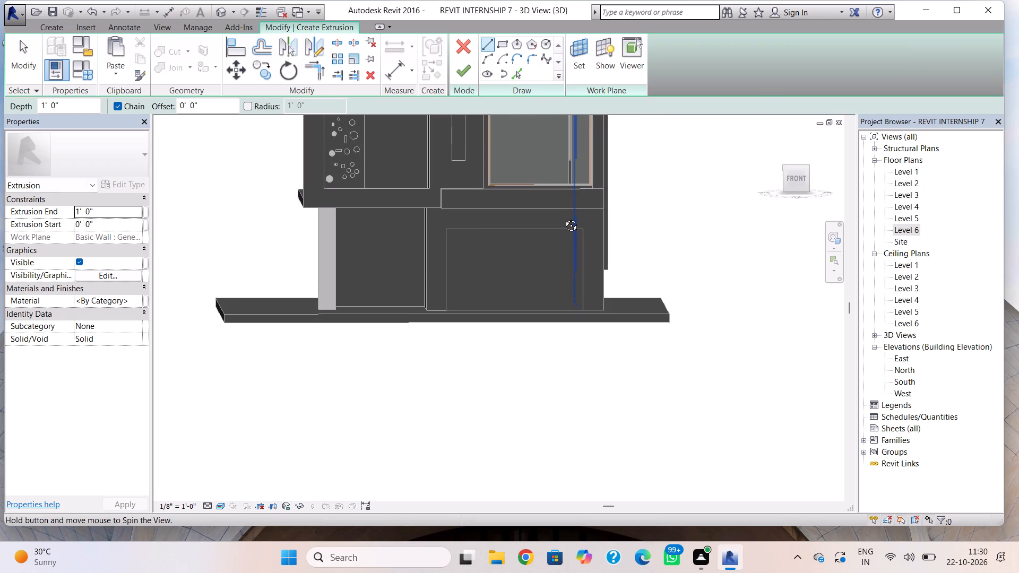
shift+right_drag(563, 218, 560, 213)
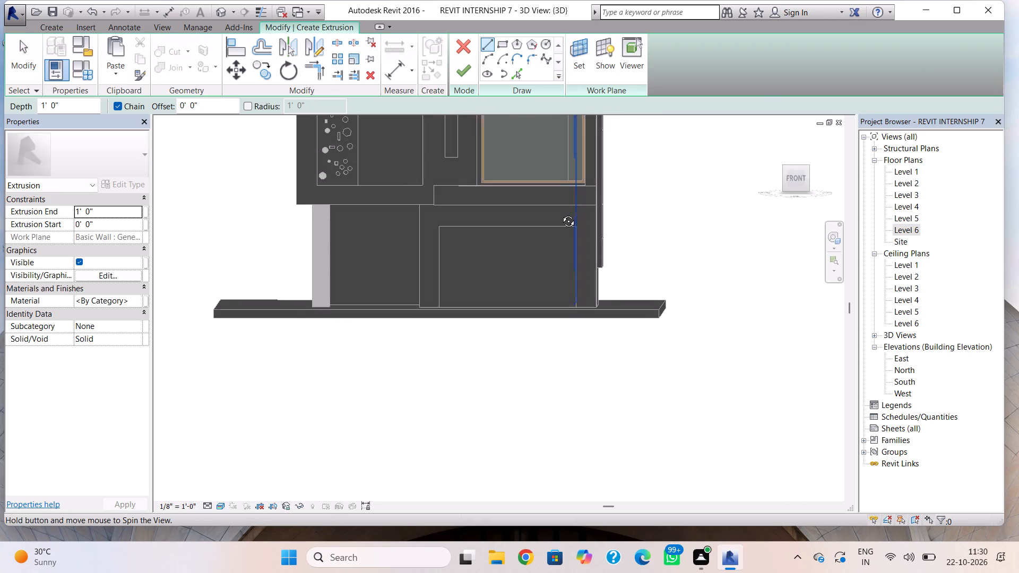
shift+right_drag(560, 213, 560, 218)
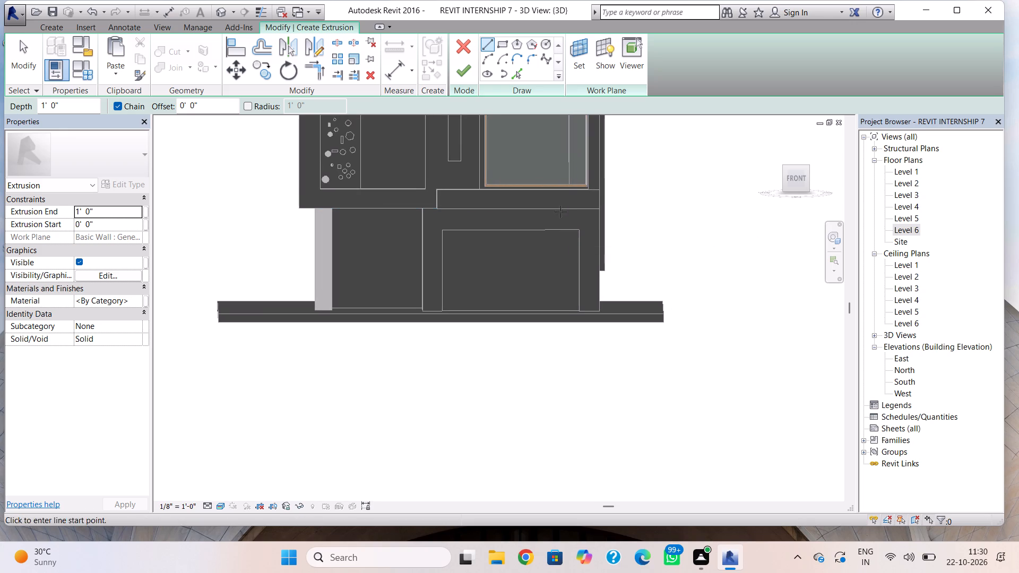
click(503, 36)
click(500, 40)
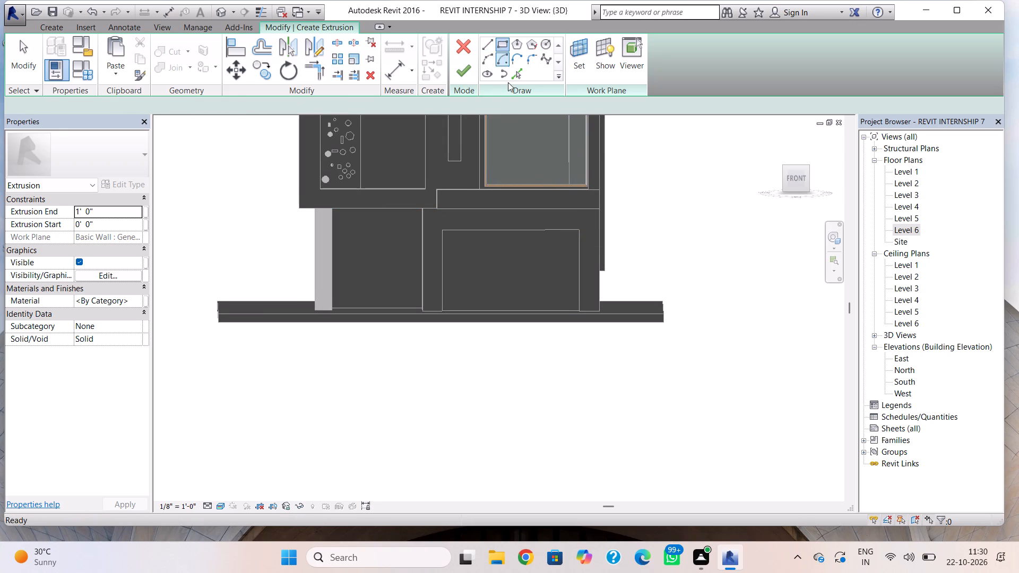
click(530, 230)
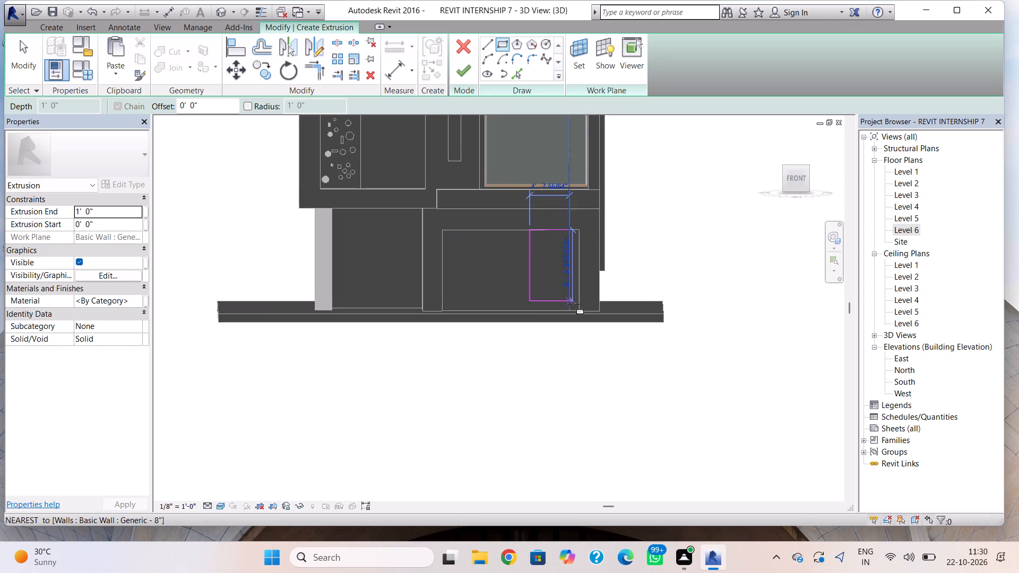
click(580, 308)
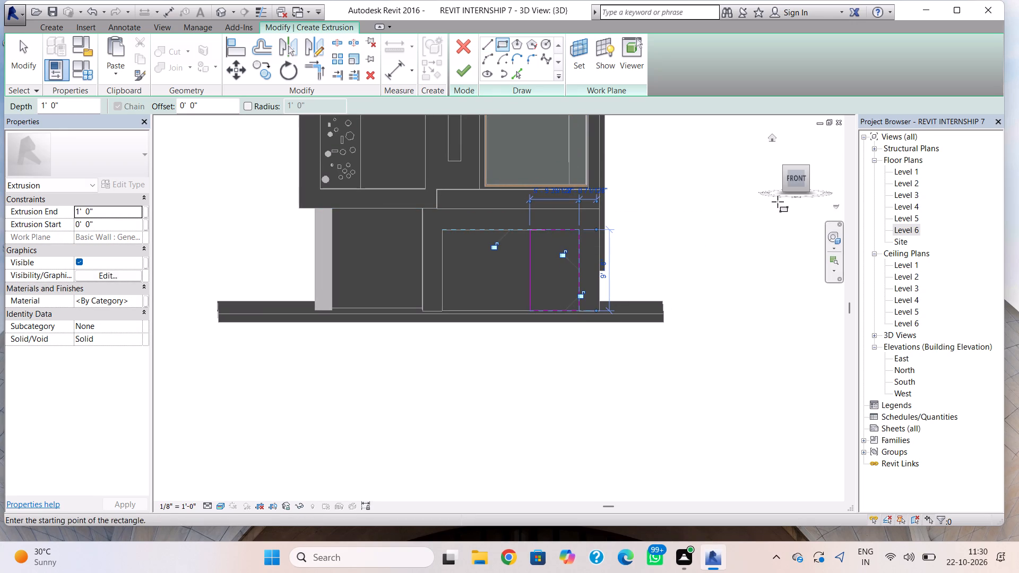
Finish the rectangle sketch over the recessed panel as a 1' 0" deep solid extrusion.
key(Escape)
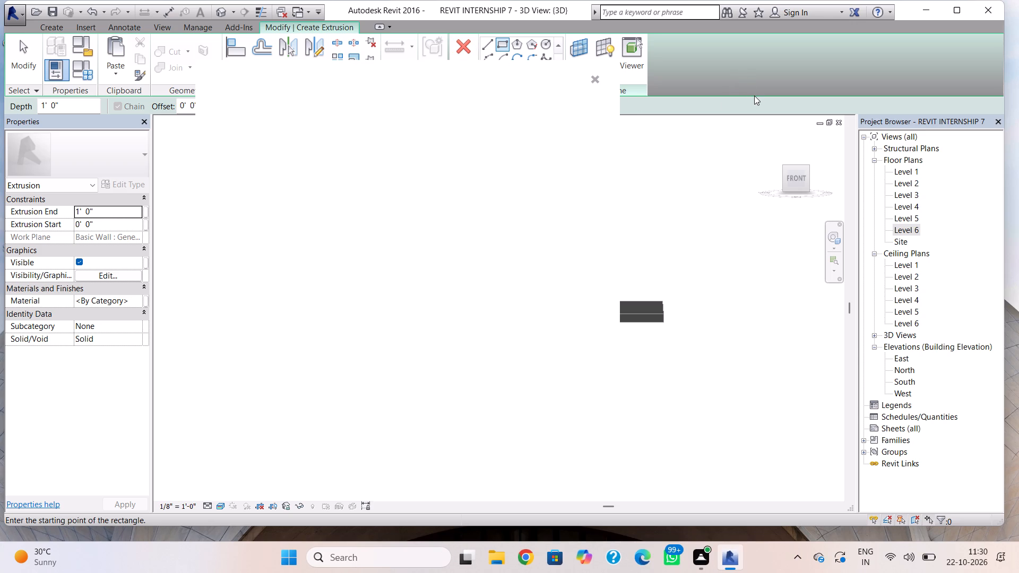
click(964, 13)
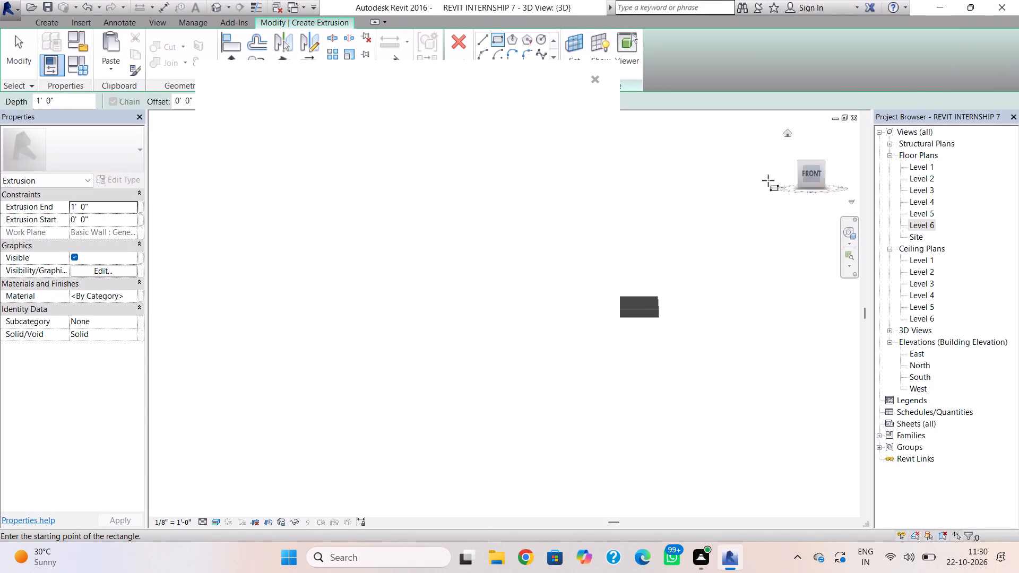
click(592, 80)
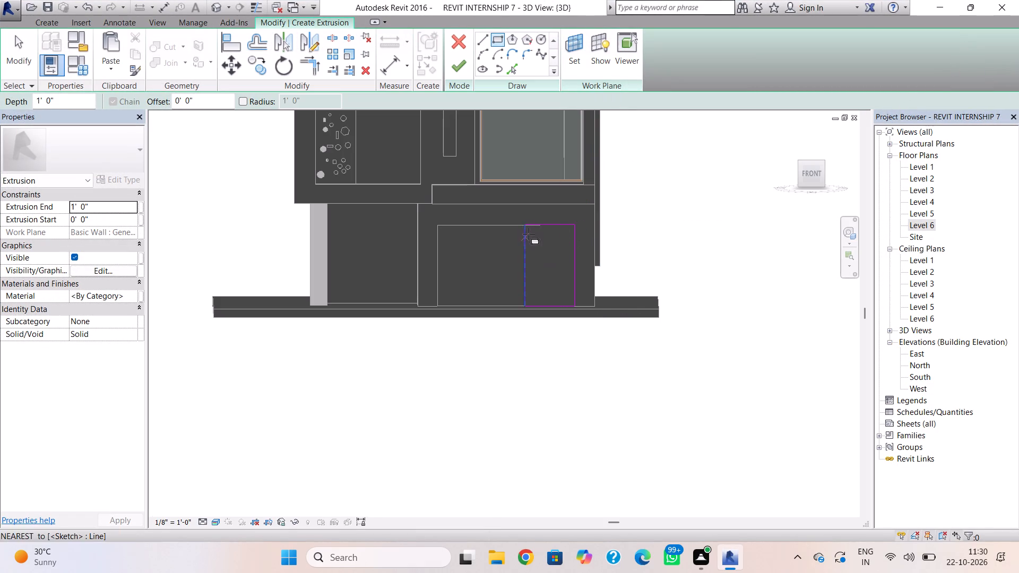
click(459, 72)
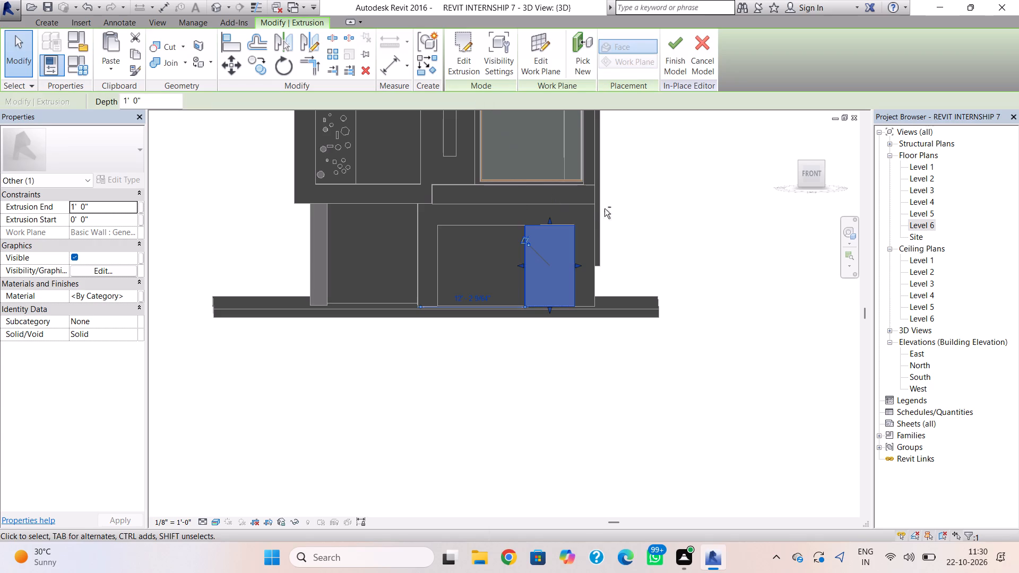
Set the extrusion's start back to -0' 4" and push its front face back inside the recess, behind the surrounding wall face.
shift+right_drag(623, 211, 781, 261)
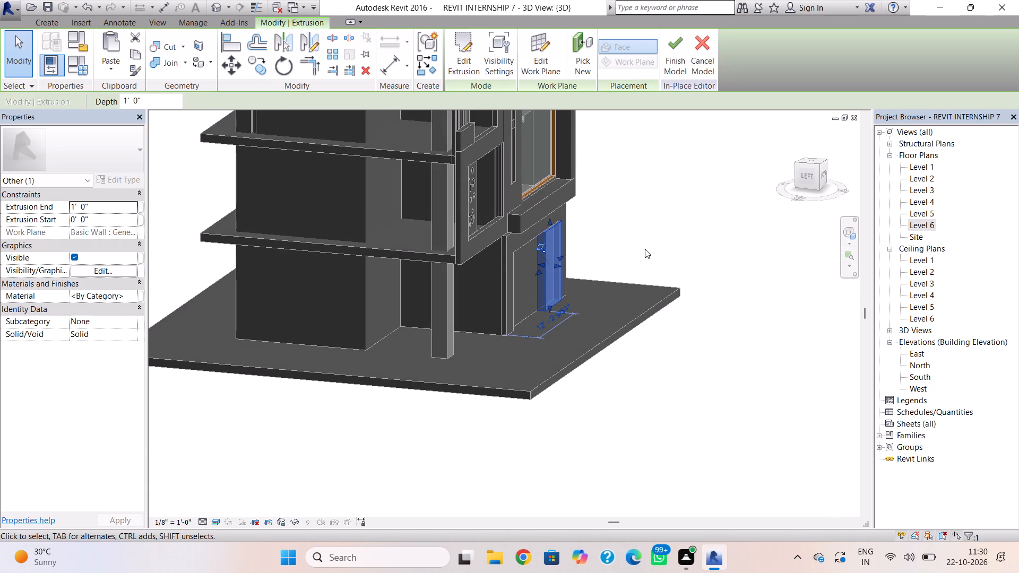
scroll(642, 249, up, 6)
middle_drag(614, 254, 728, 239)
shift+right_drag(715, 242, 678, 252)
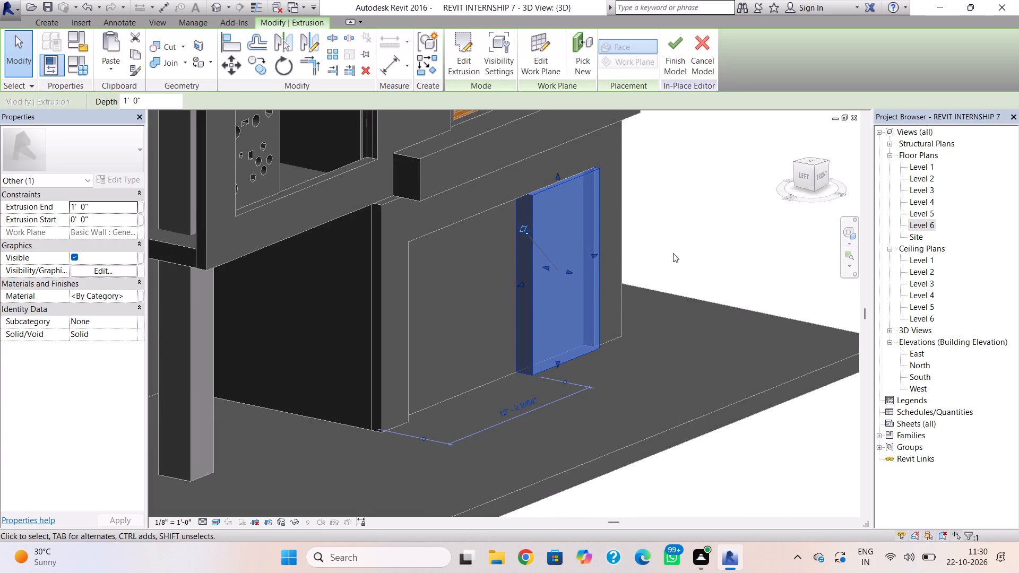
drag(546, 268, 540, 264)
key(Escape)
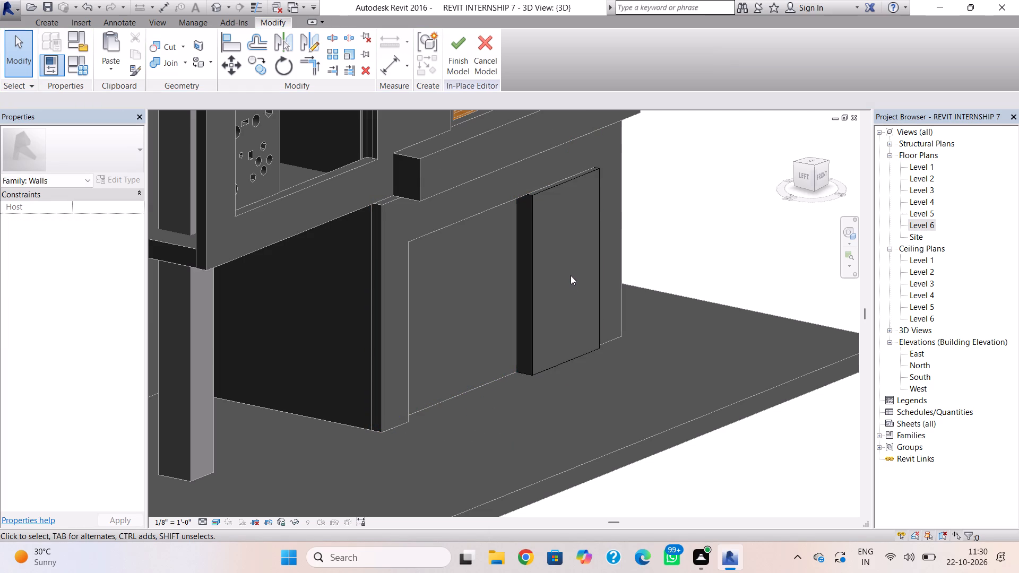
click(533, 290)
scroll(567, 274, up, 2)
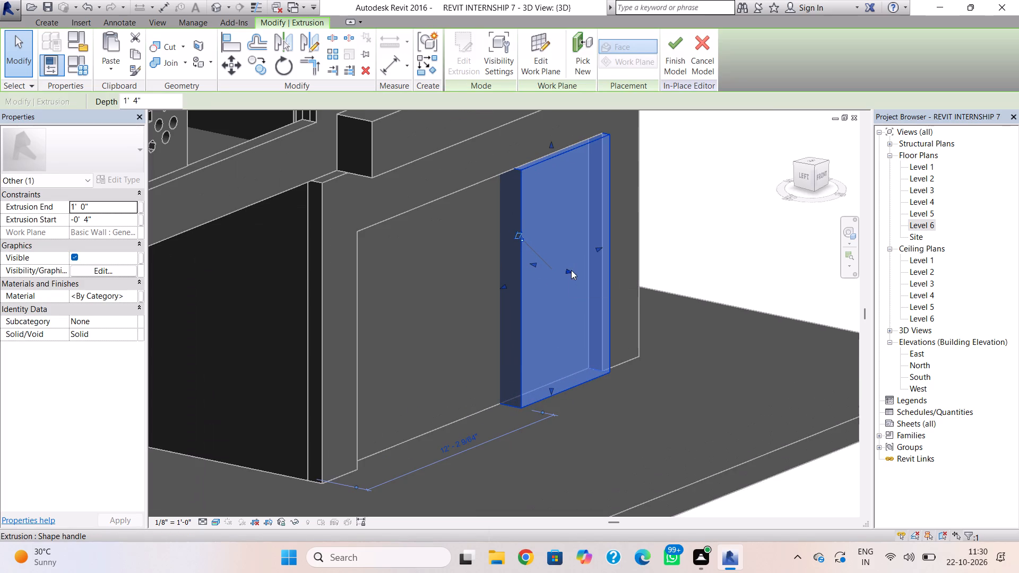
drag(570, 270, 558, 270)
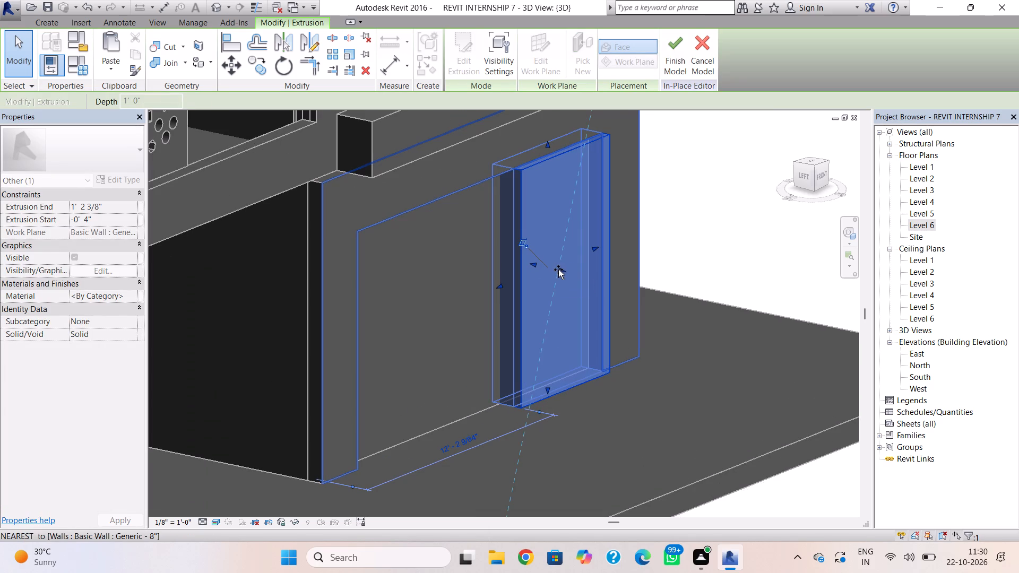
drag(558, 270, 556, 268)
key(Escape)
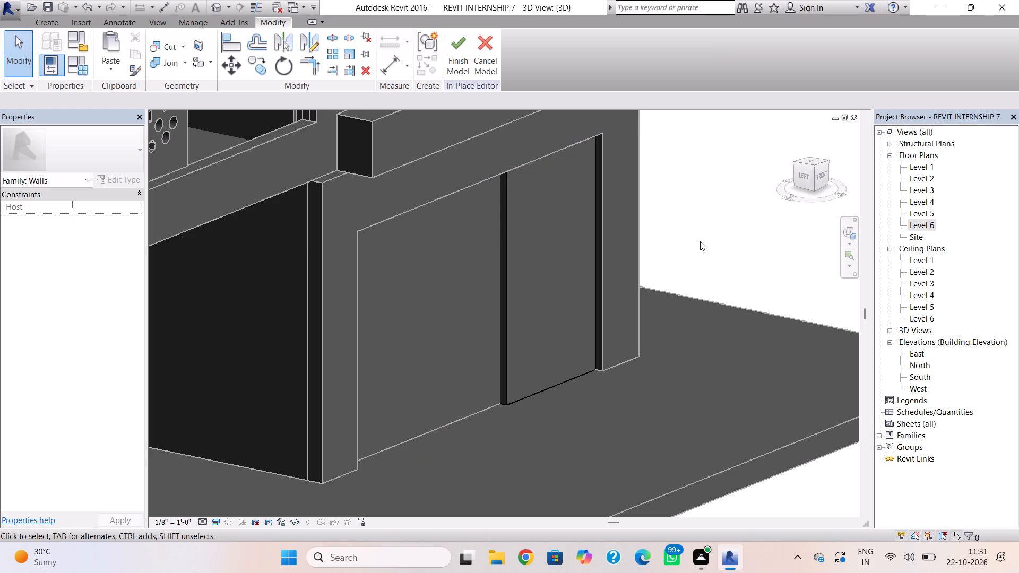
Finish the in-place wall model at the front ground-floor recess.
click(463, 55)
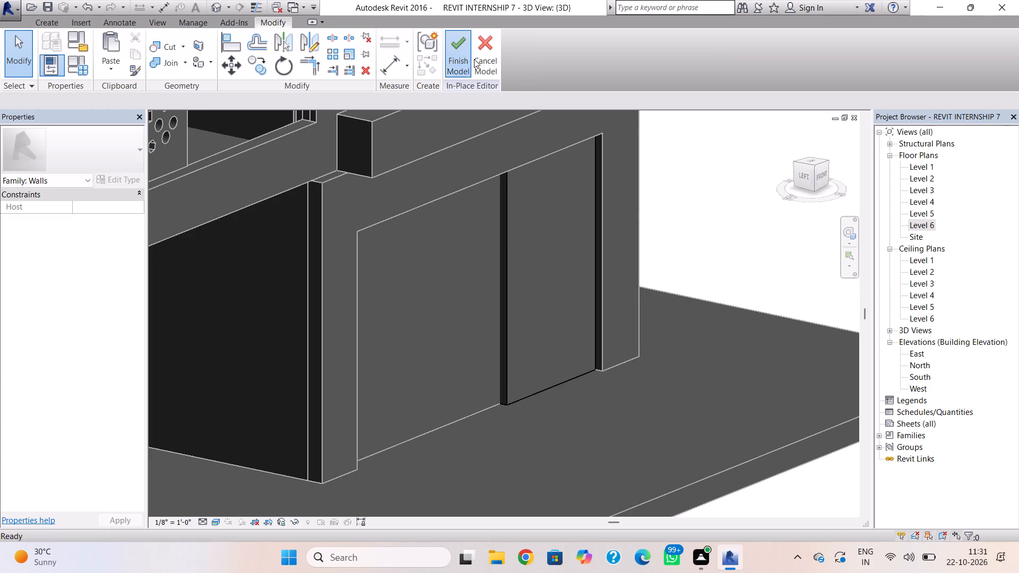
key(Escape)
Examine the finished recess panel and the whole building from the front and right side.
shift+right_drag(658, 197, 624, 204)
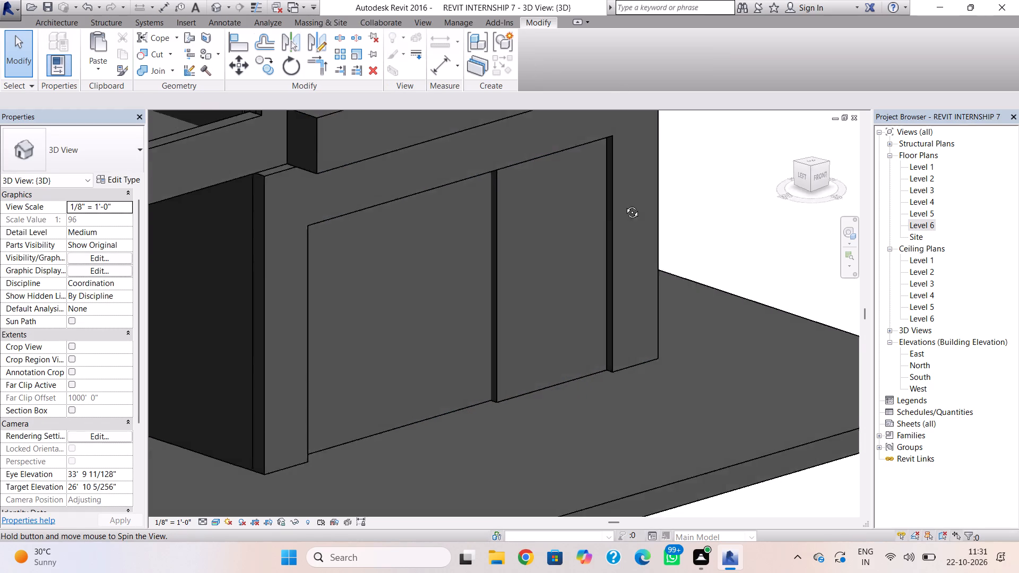
shift+right_drag(624, 204, 466, 211)
scroll(466, 210, down, 4)
middle_drag(474, 214, 512, 323)
scroll(477, 215, down, 1)
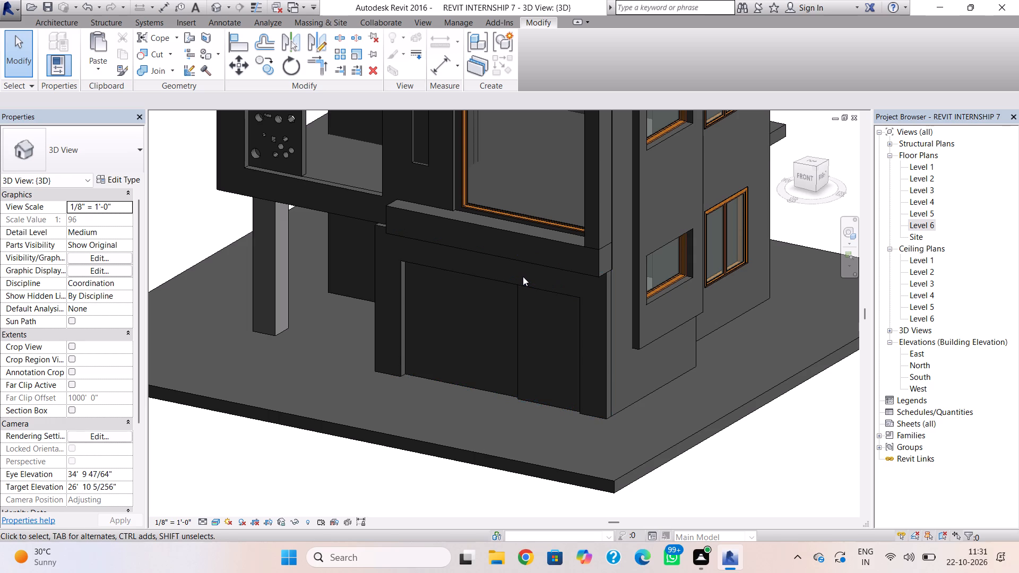
scroll(523, 276, down, 1)
middle_drag(529, 287, 533, 299)
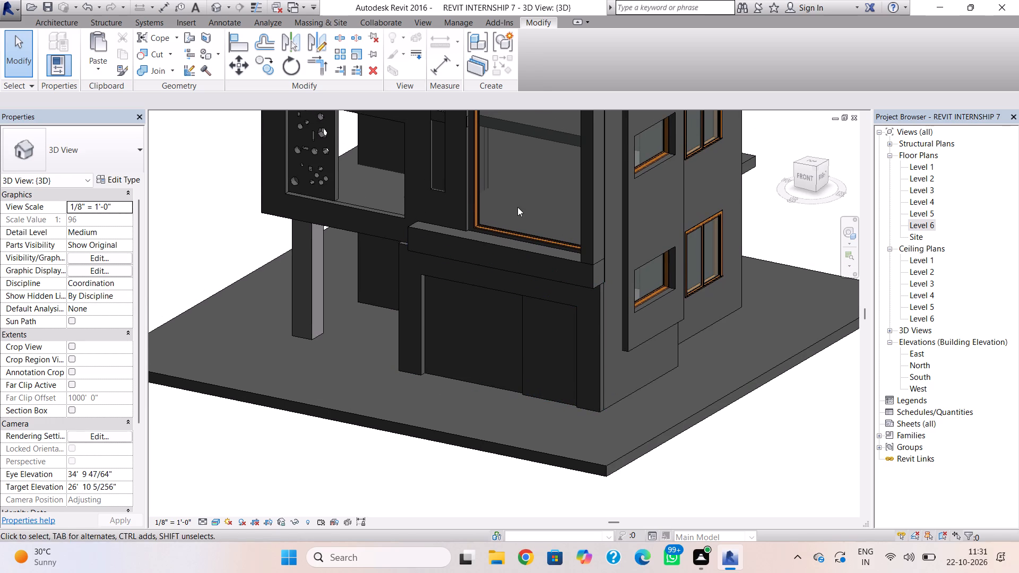
scroll(418, 251, down, 1)
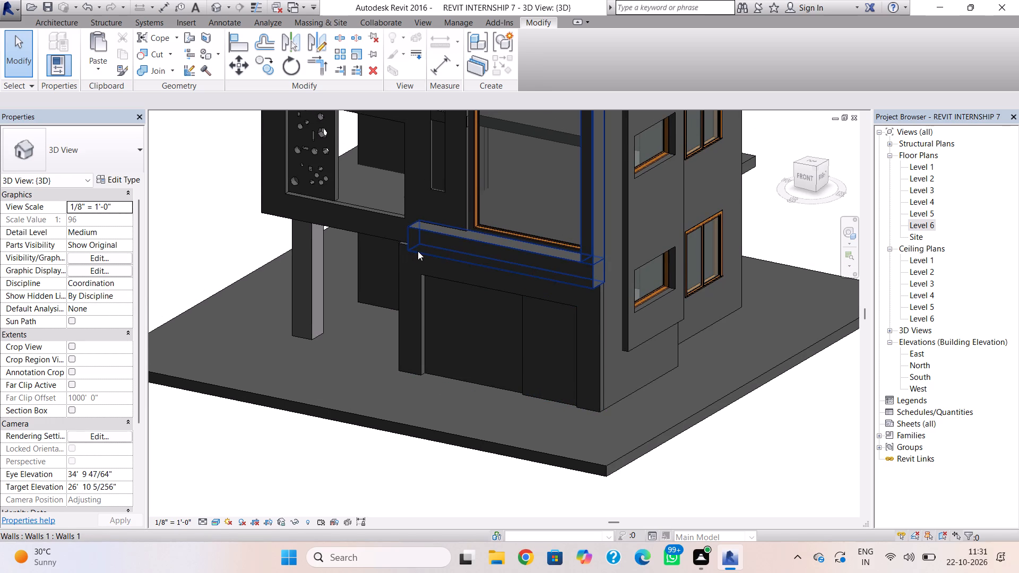
middle_drag(418, 251, 473, 202)
middle_drag(483, 220, 486, 299)
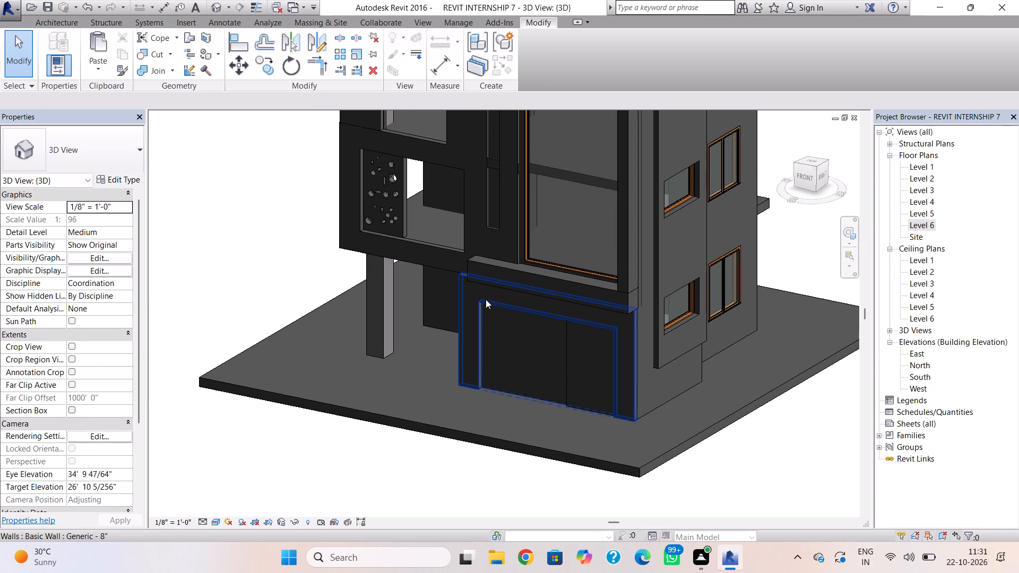
scroll(479, 305, down, 3)
middle_drag(483, 317, 483, 366)
middle_drag(494, 307, 496, 366)
shift+right_drag(489, 350, 494, 312)
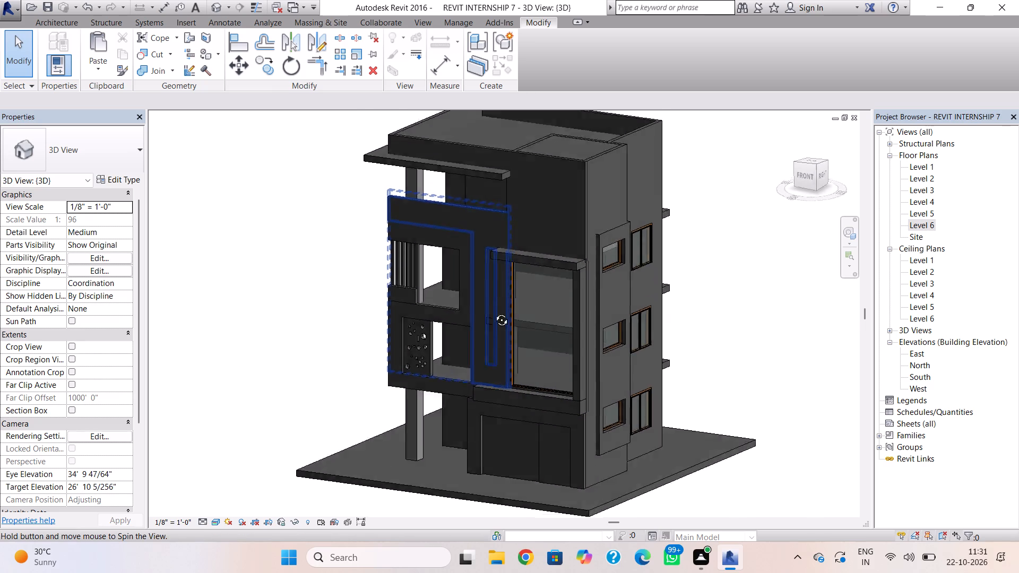
shift+right_drag(494, 312, 498, 324)
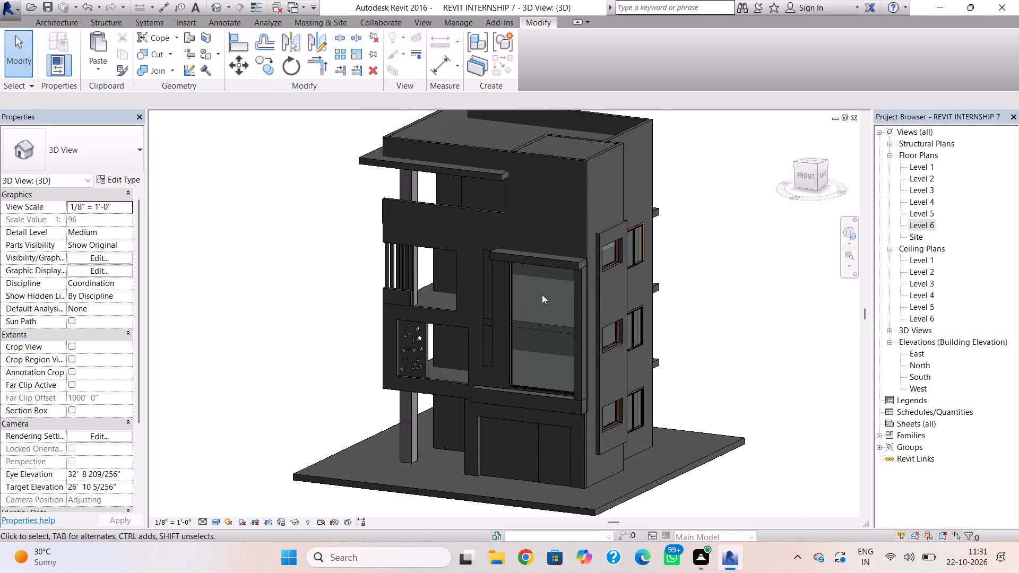
Nudge the projecting frame around the large front window slightly up and away from the right facade, and back toward it.
click(557, 263)
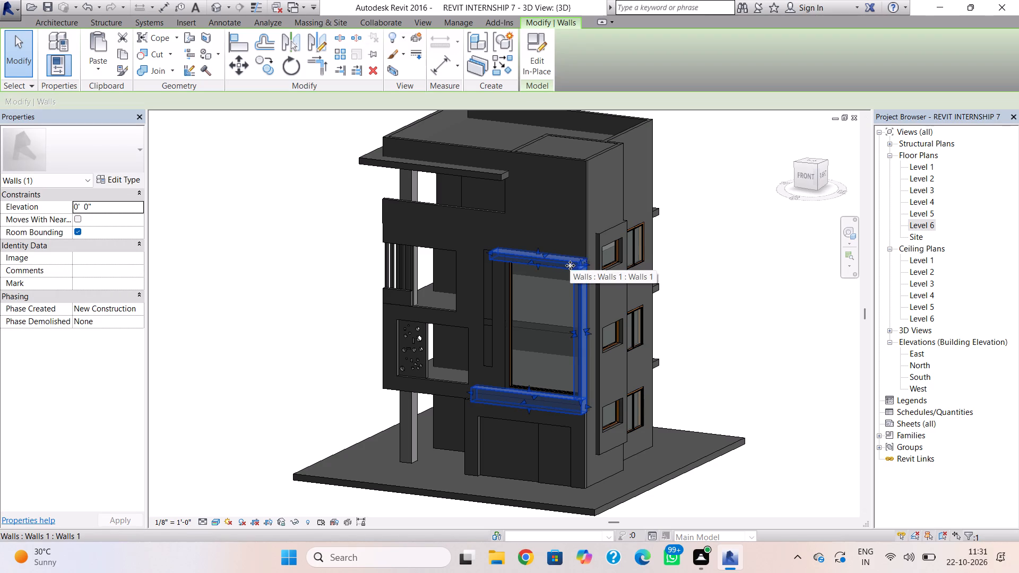
key(Up)
key(Left)
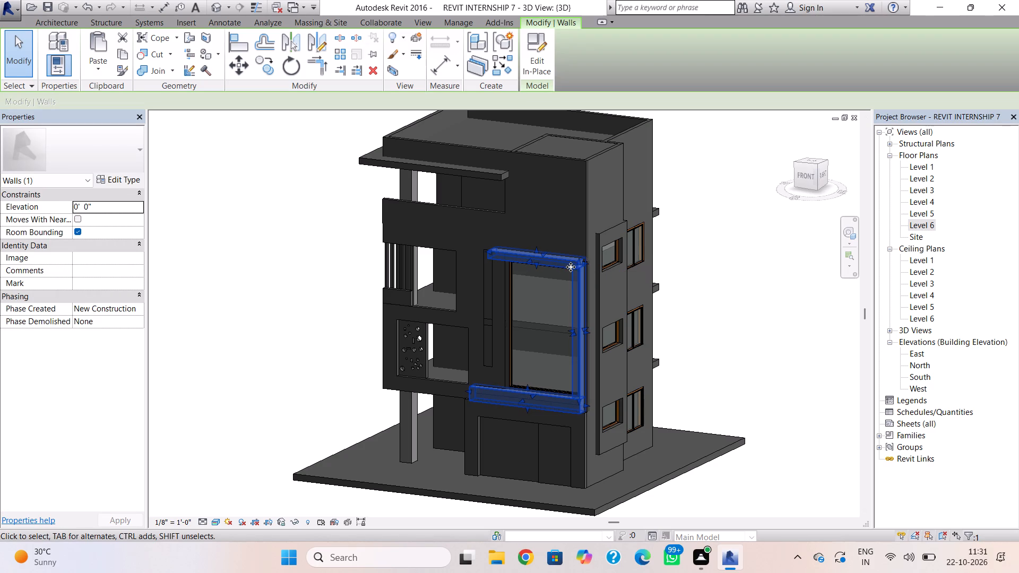
key(Escape)
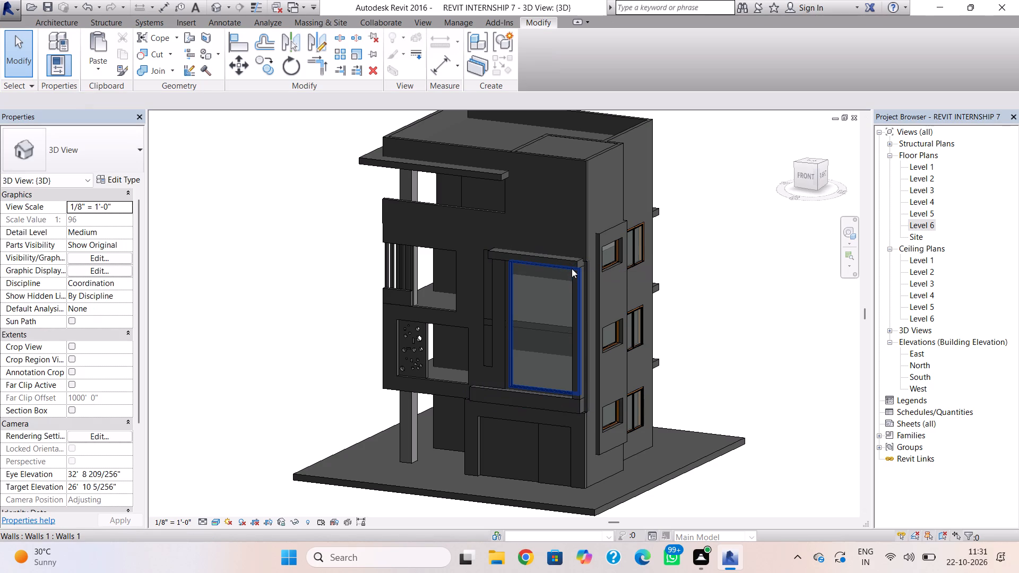
shift+right_drag(573, 274, 680, 247)
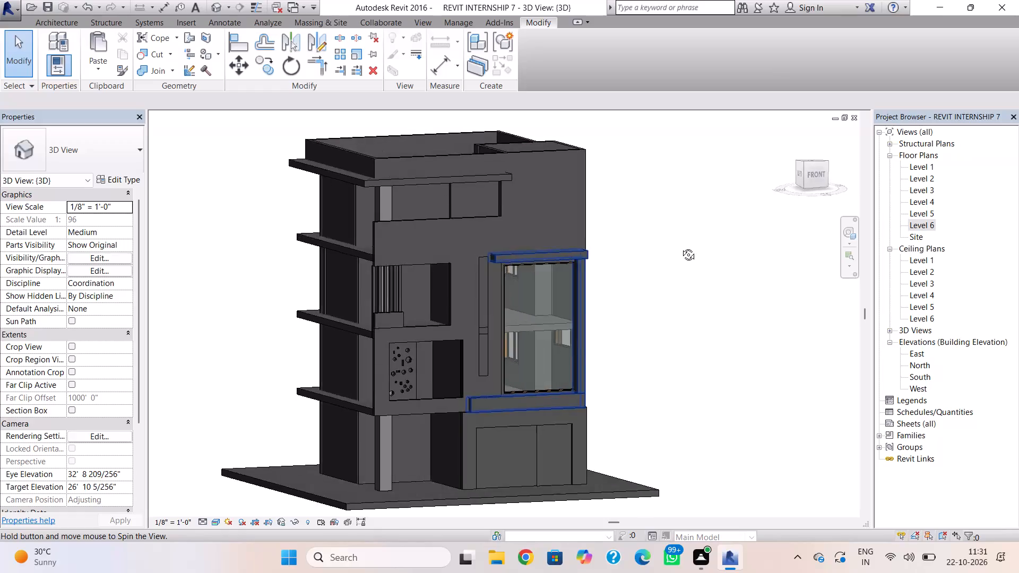
shift+right_drag(680, 247, 618, 274)
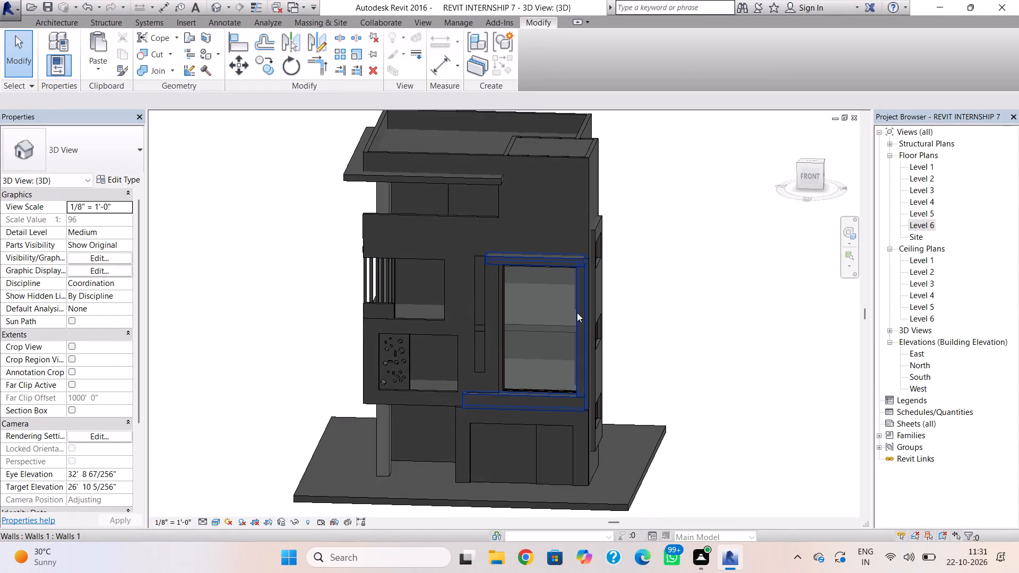
click(577, 312)
key(Right)
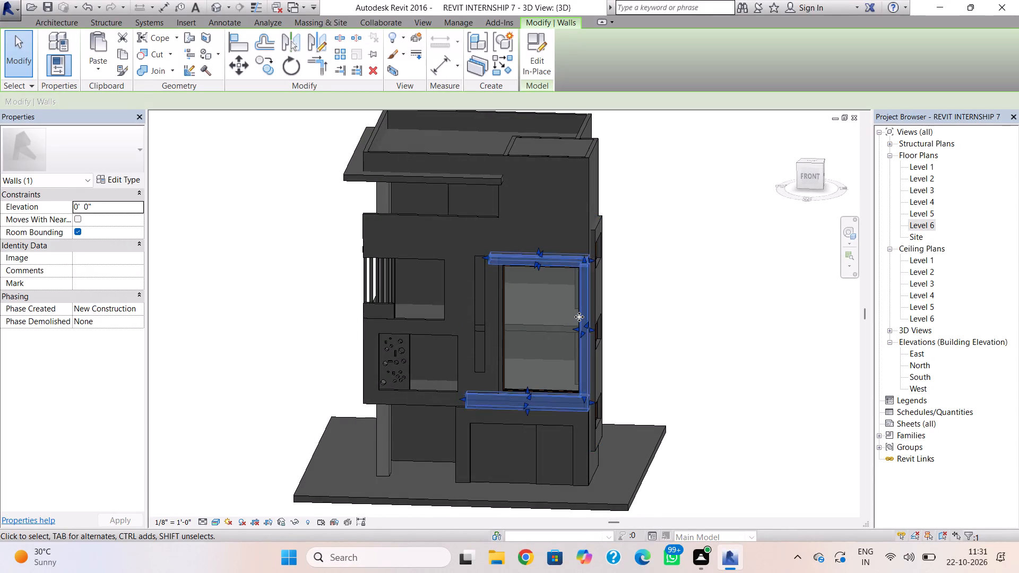
key(Escape)
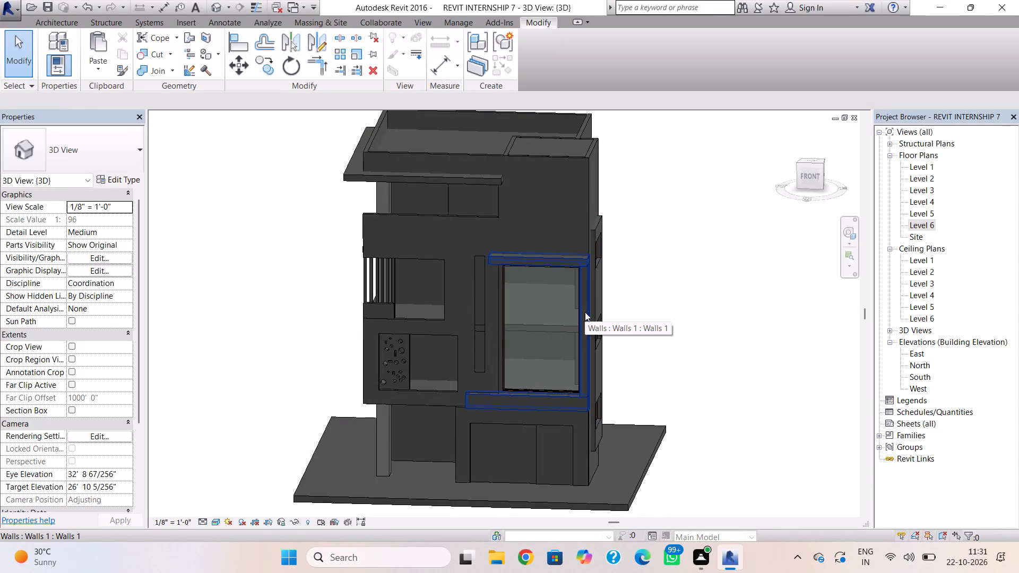
scroll(575, 285, up, 4)
key(Escape)
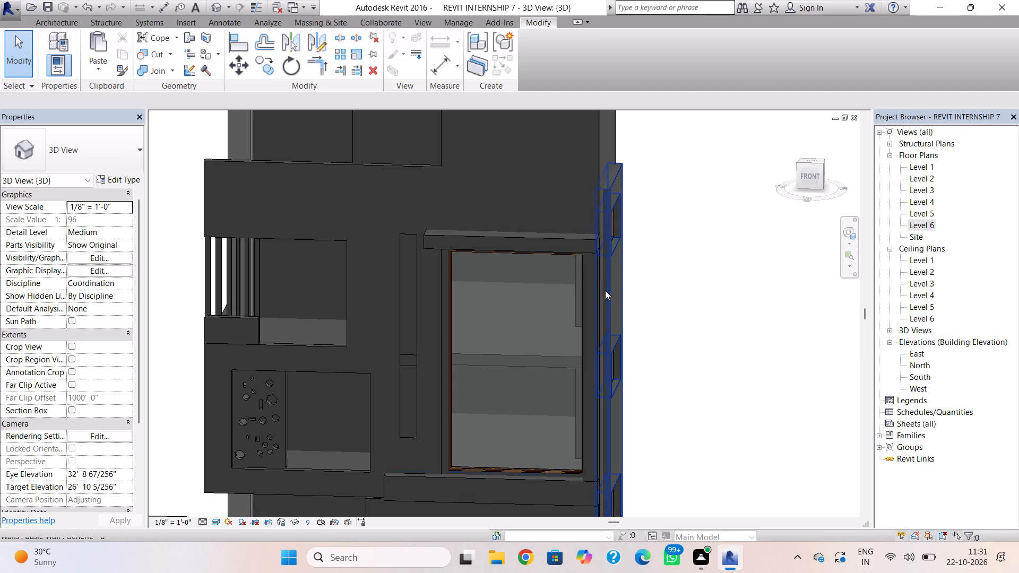
Open the Level 2 floor plan and examine the front part of the building.
scroll(632, 240, down, 3)
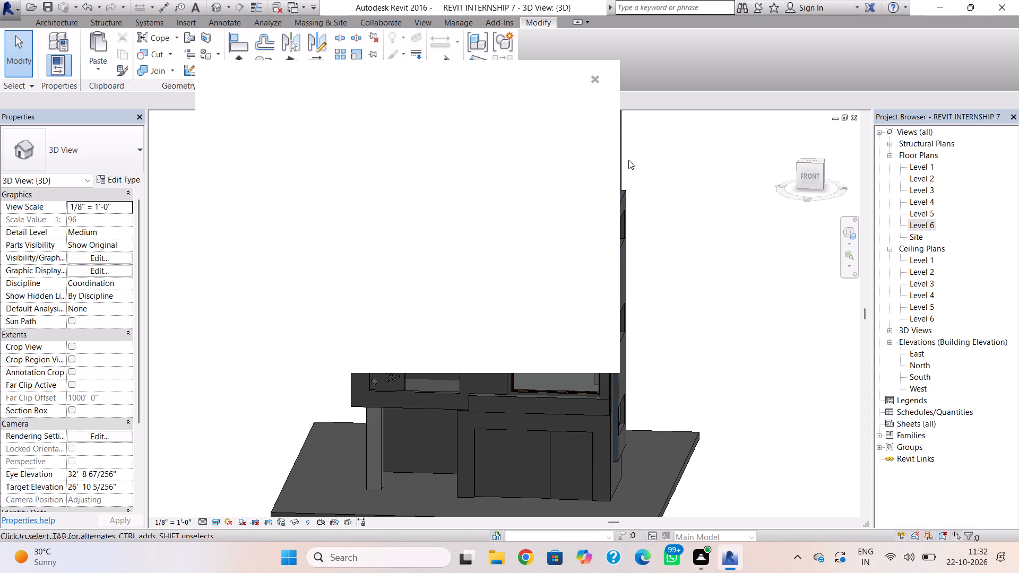
click(591, 80)
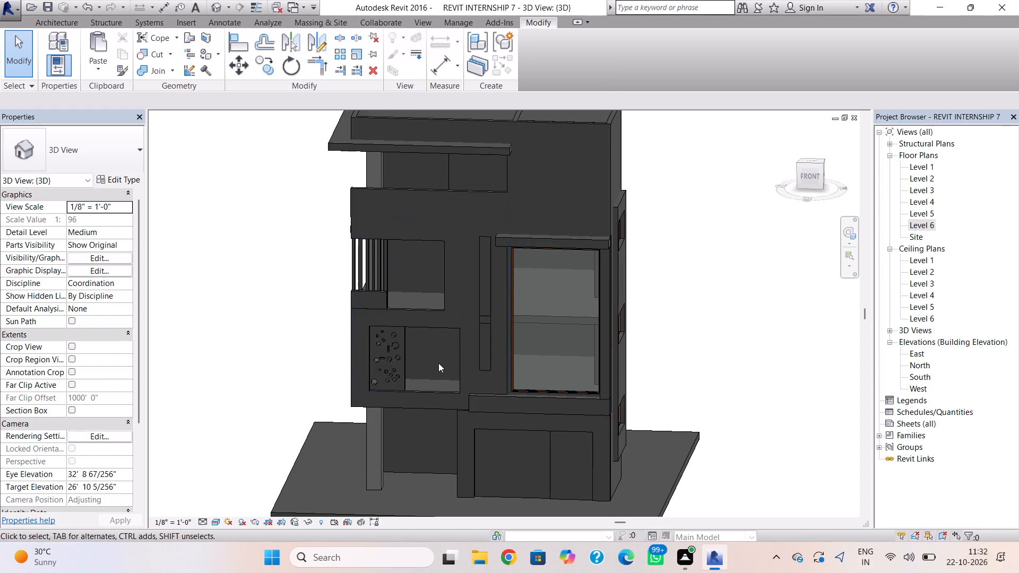
double_click(919, 177)
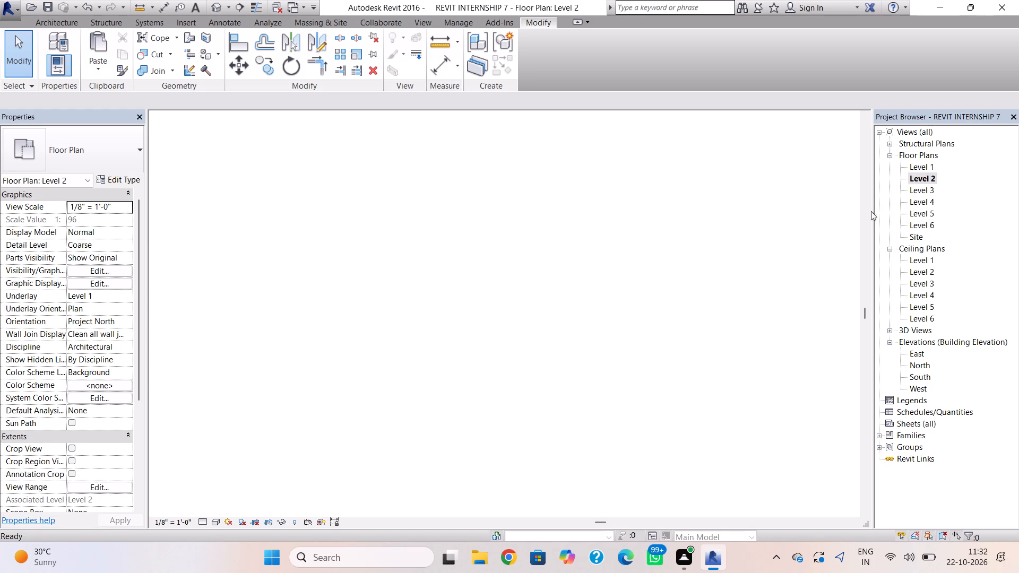
middle_drag(504, 323, 754, 263)
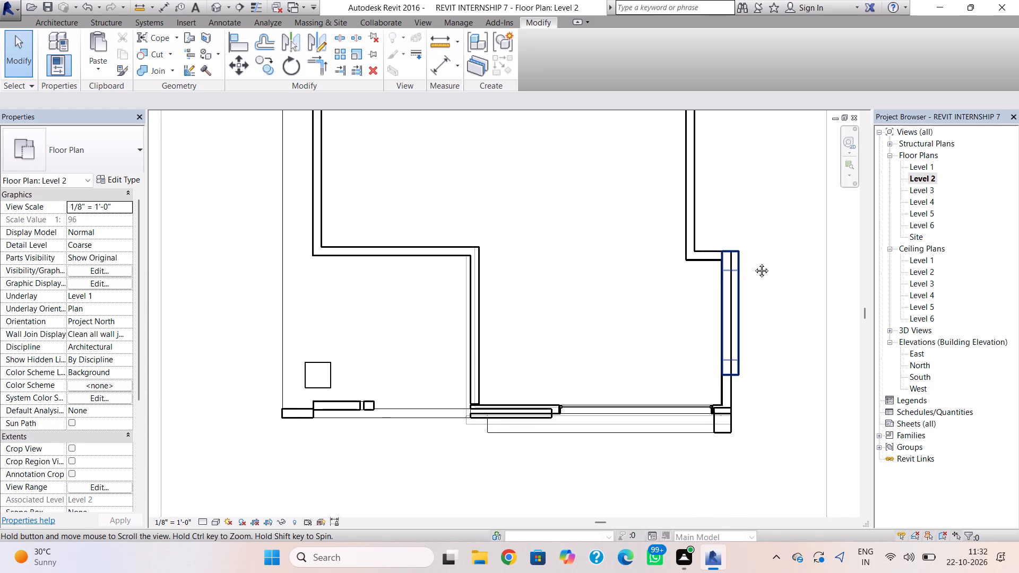
middle_drag(754, 263, 752, 262)
middle_drag(521, 325, 549, 318)
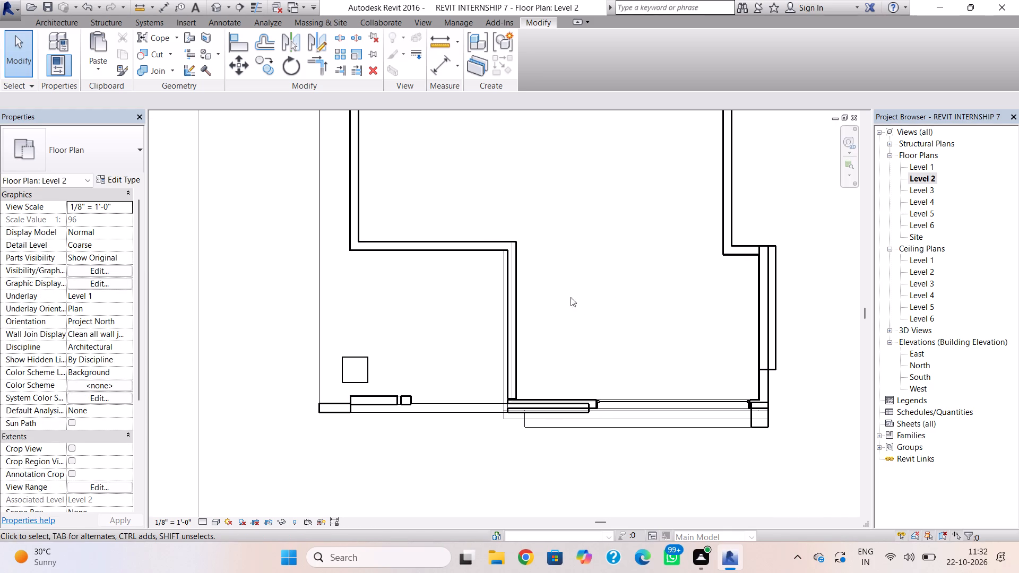
Save the project while returning to the default 3D view.
click(210, 10)
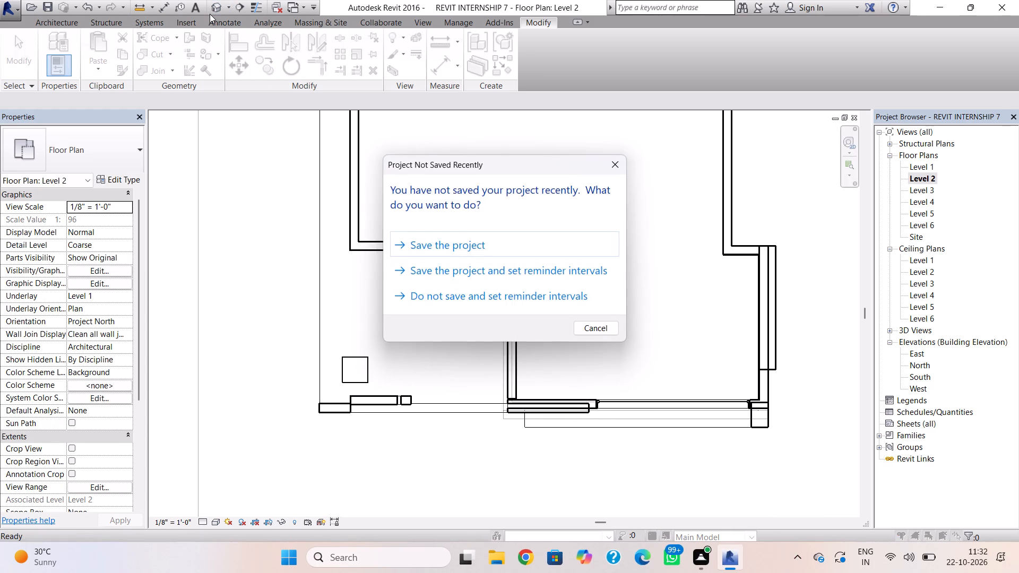
click(429, 242)
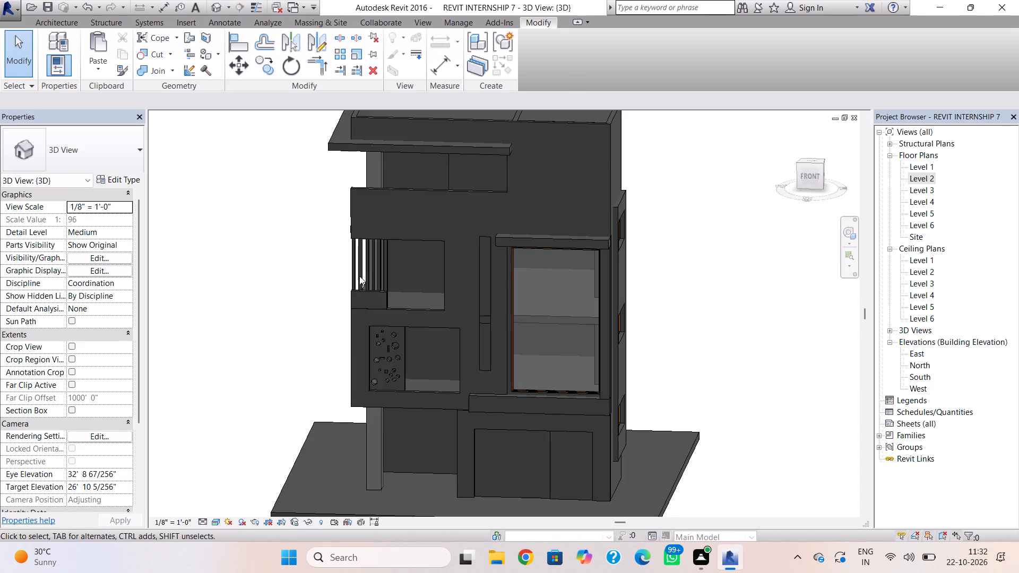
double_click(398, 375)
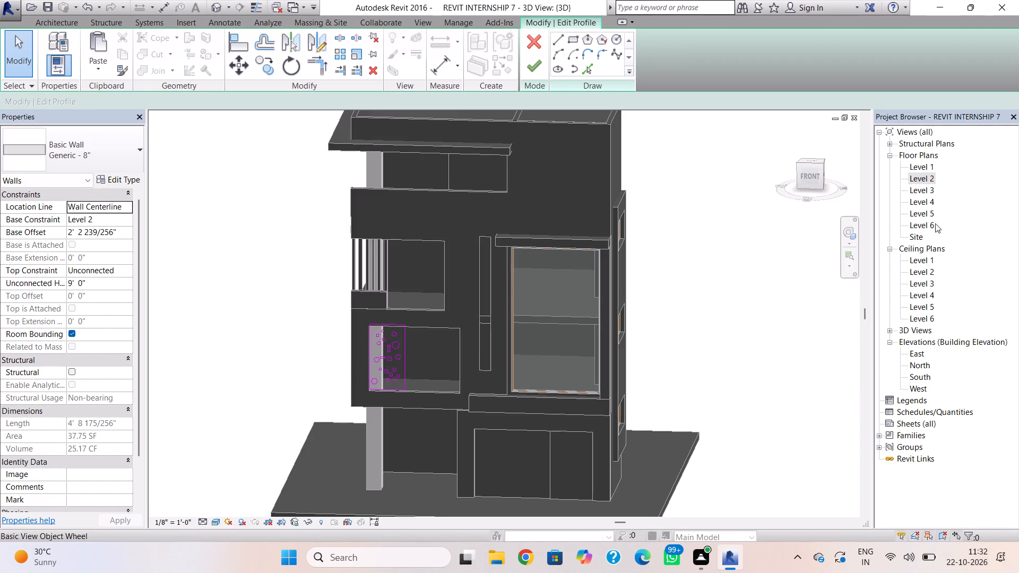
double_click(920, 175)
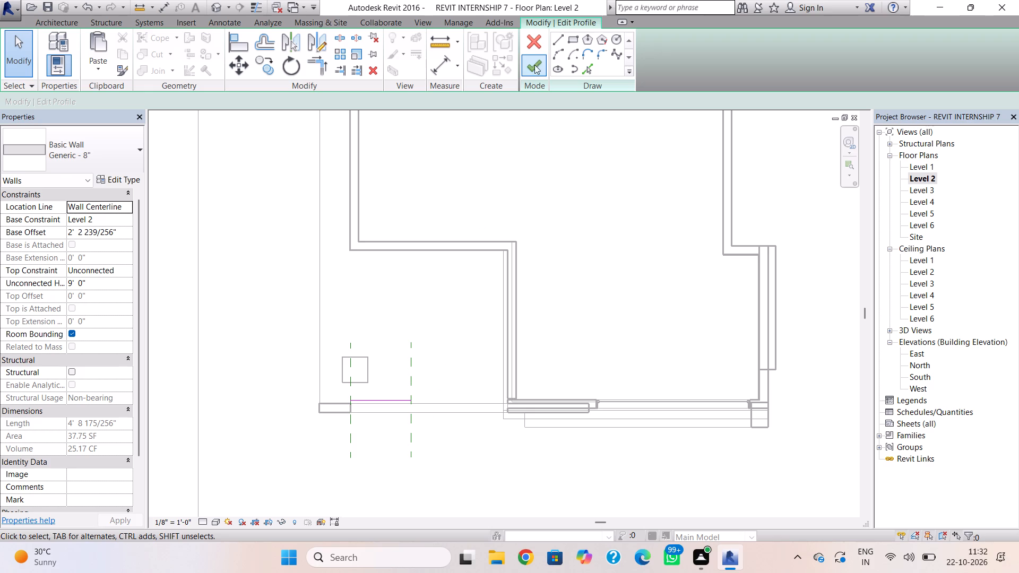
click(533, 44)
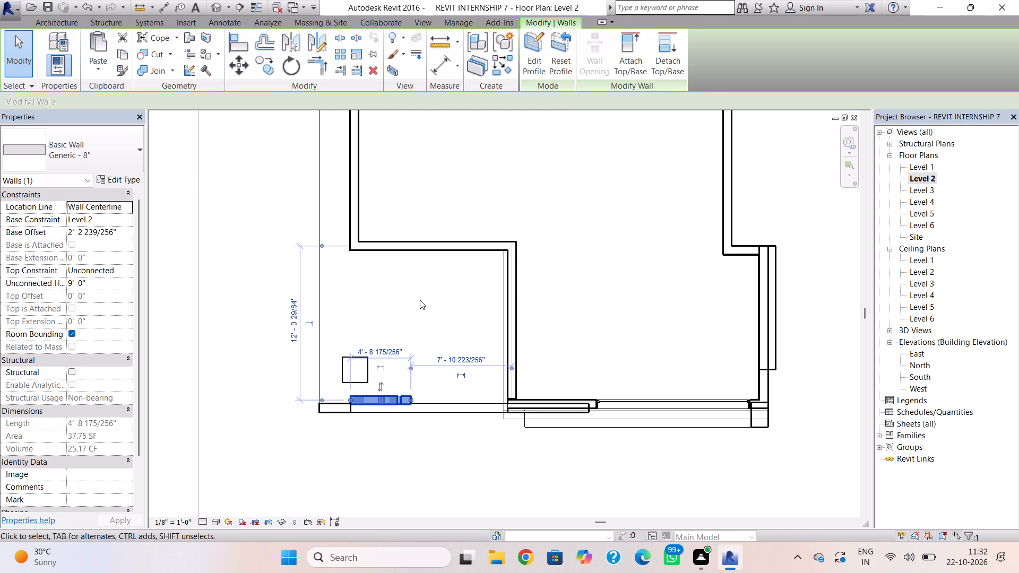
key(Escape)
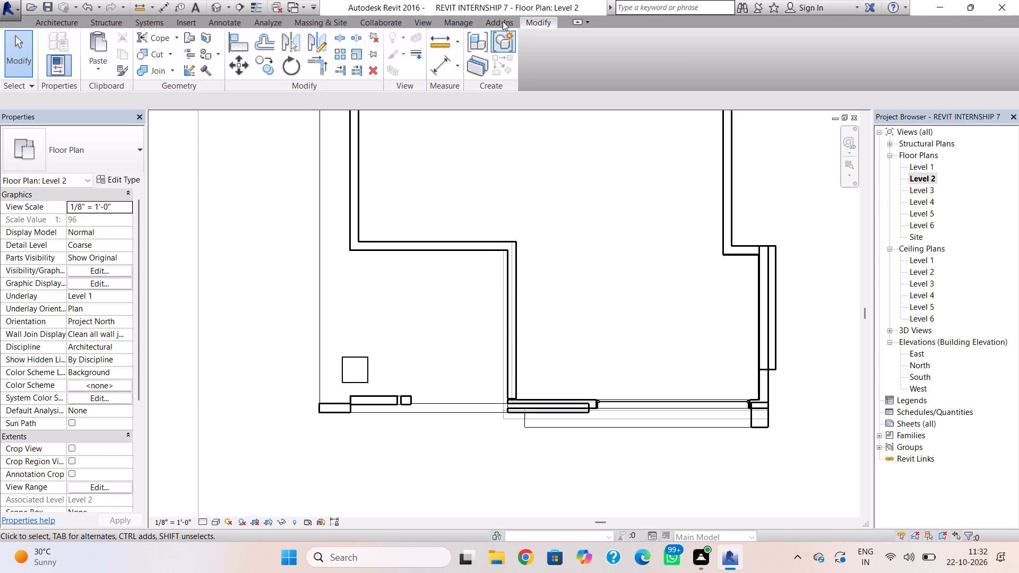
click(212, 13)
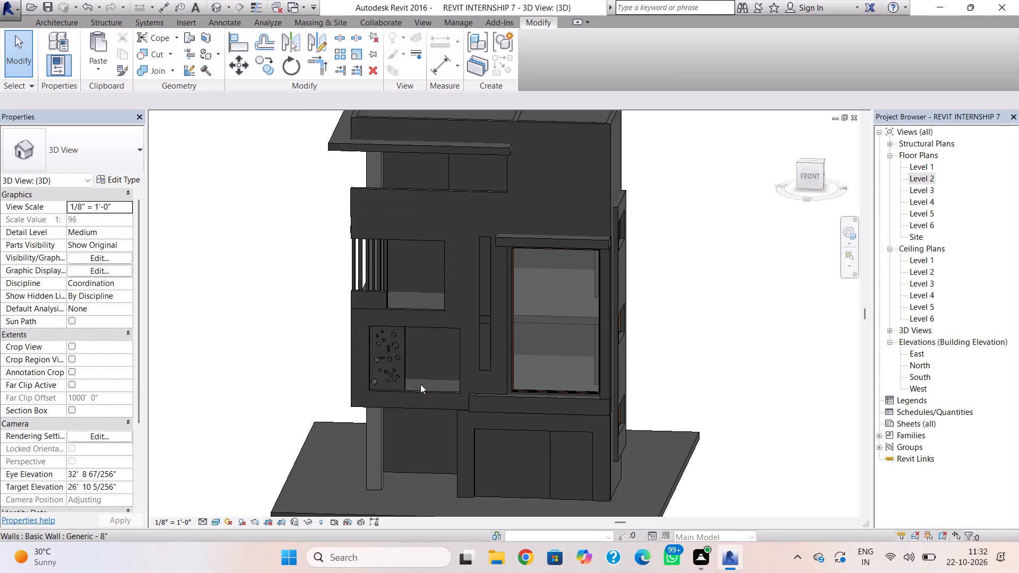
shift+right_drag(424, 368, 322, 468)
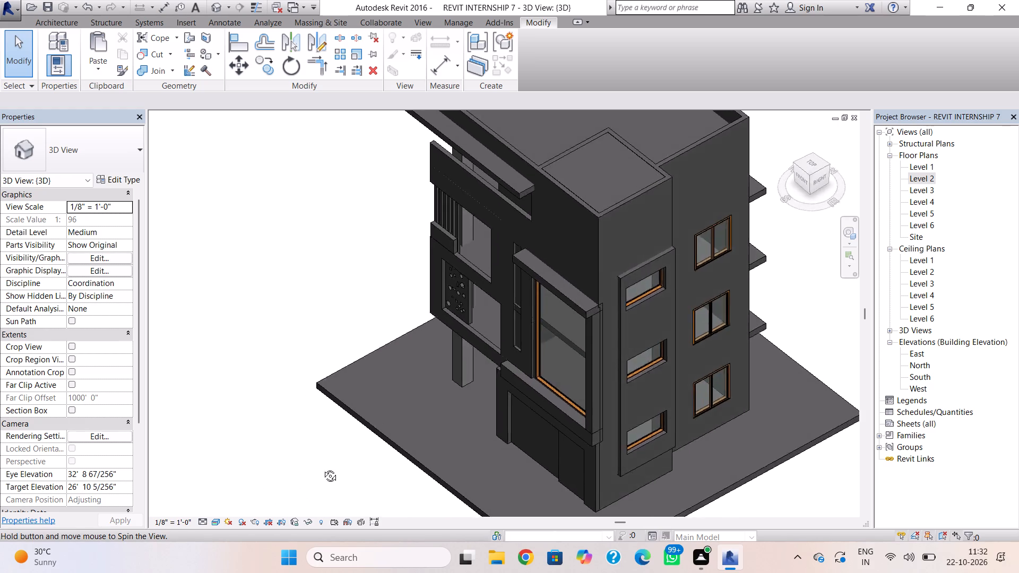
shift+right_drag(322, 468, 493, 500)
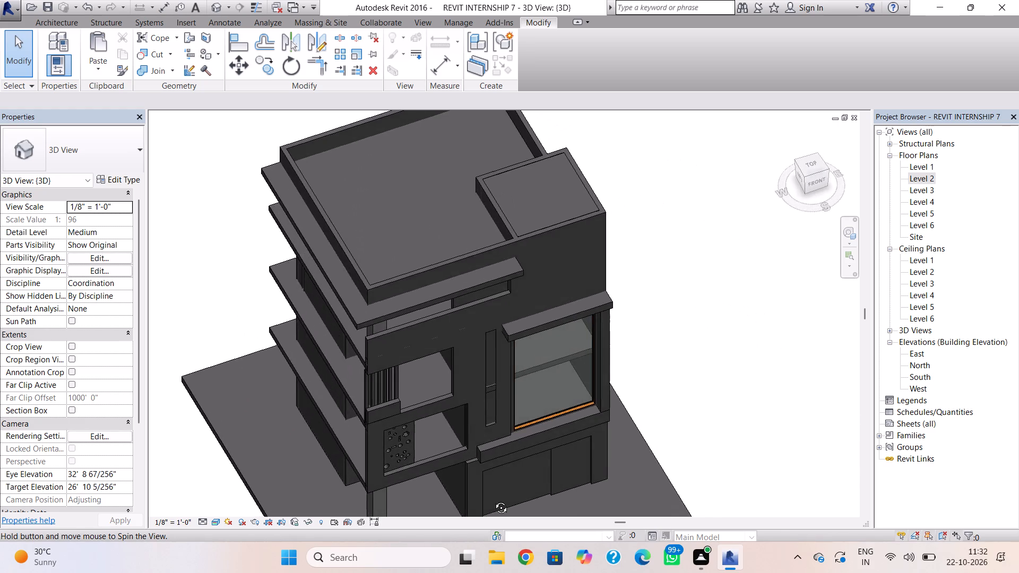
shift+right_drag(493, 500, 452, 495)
Sketch a Handrail - Rectangular railing path about 7' long on Level 2, from the perforated panel's end across the front opening.
double_click(919, 177)
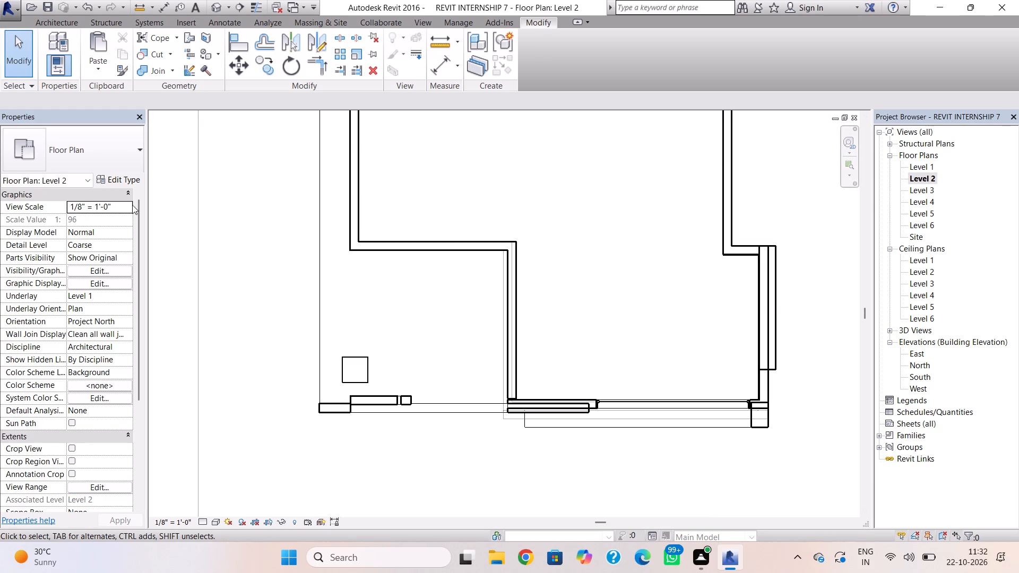
click(48, 23)
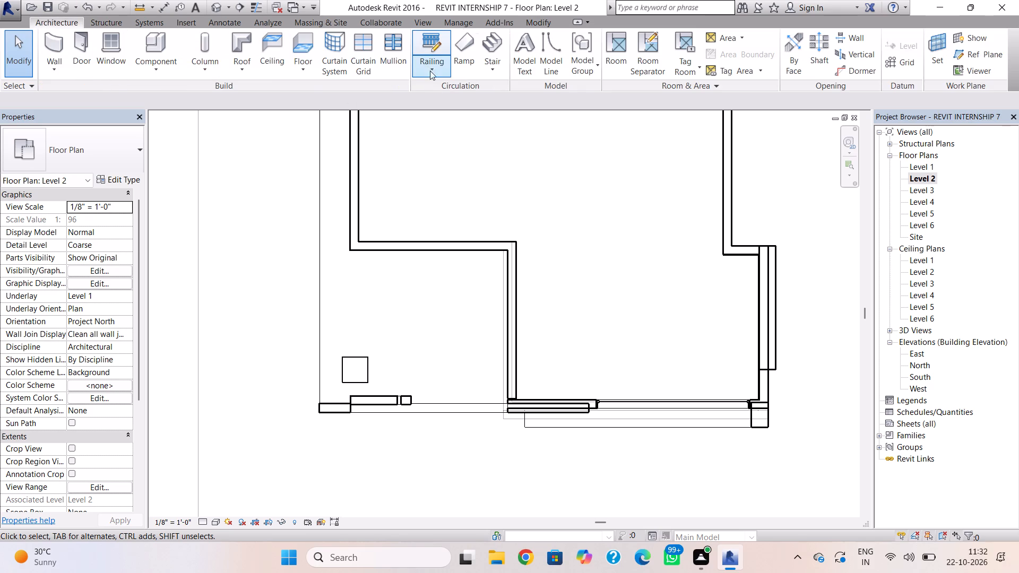
click(427, 57)
scroll(416, 401, up, 2)
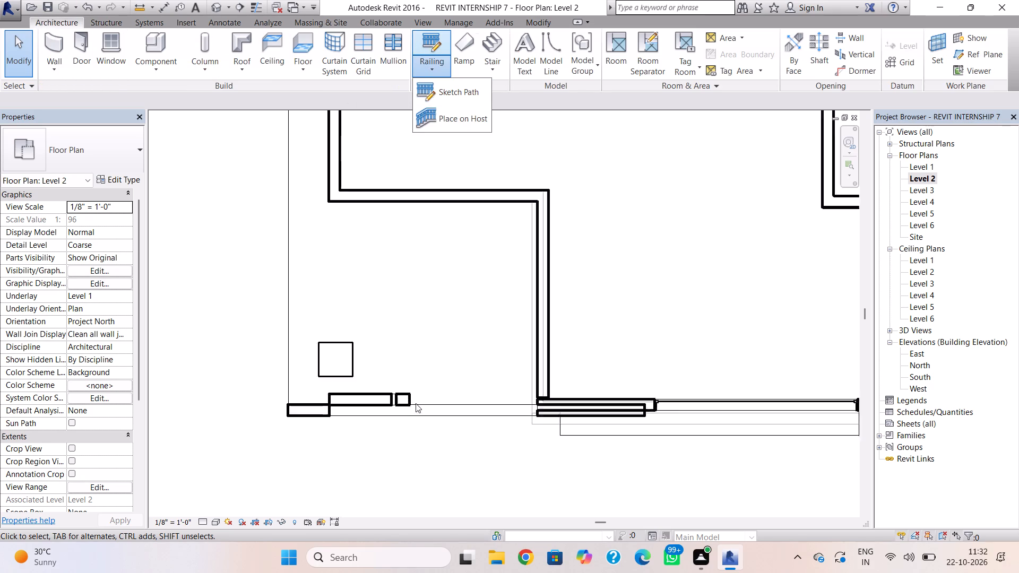
scroll(416, 403, up, 2)
click(436, 43)
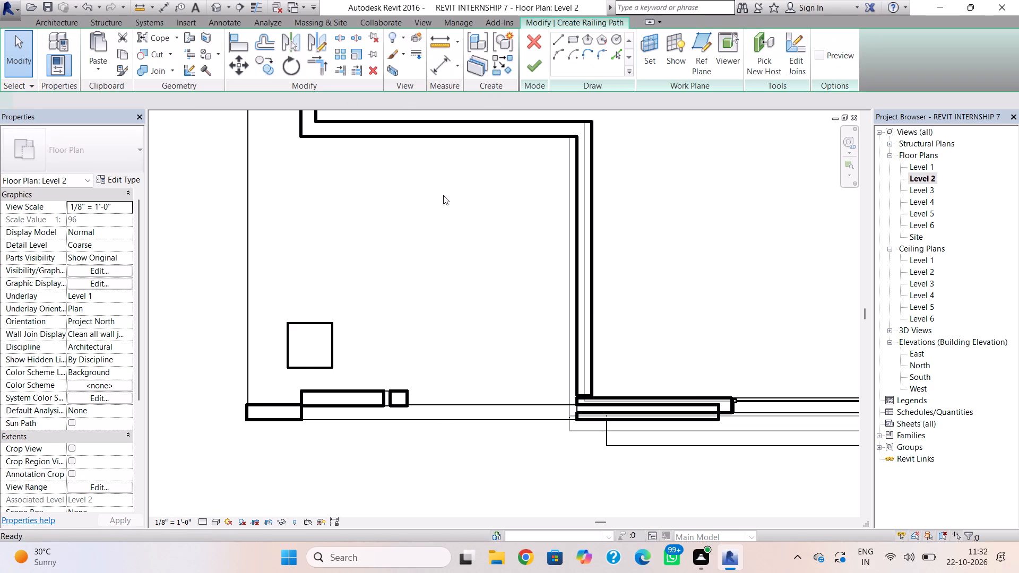
click(409, 405)
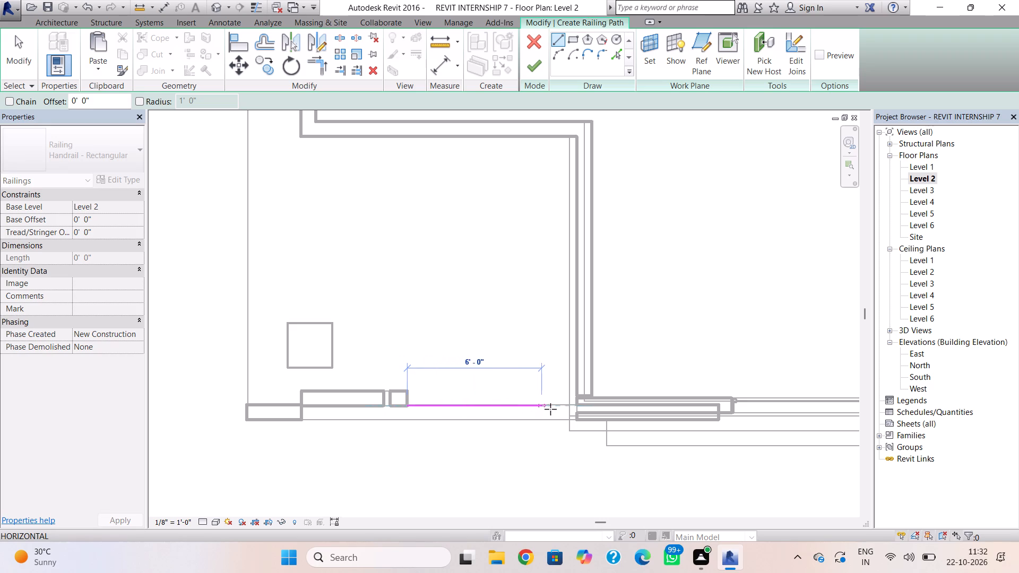
click(569, 405)
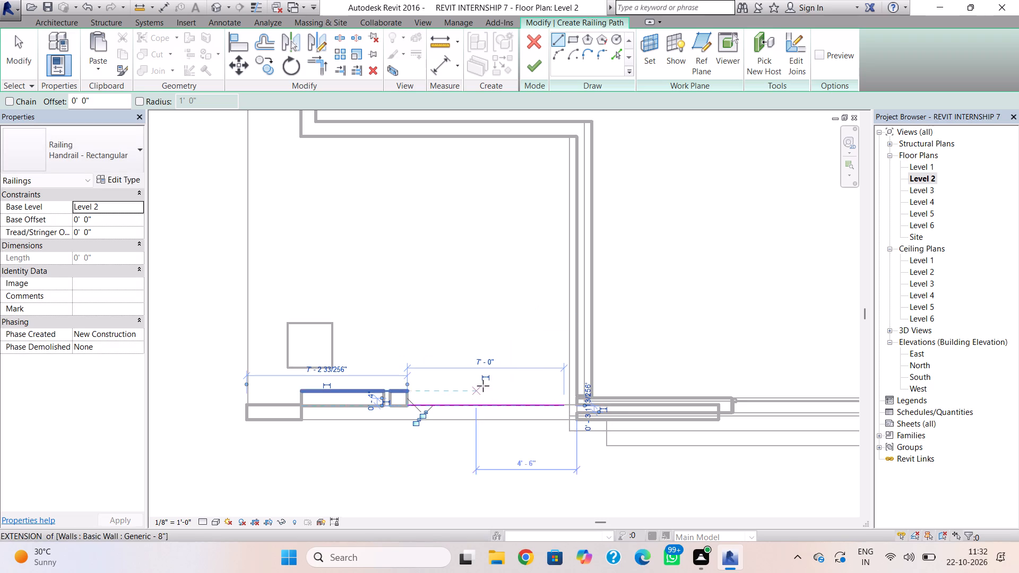
key(Escape)
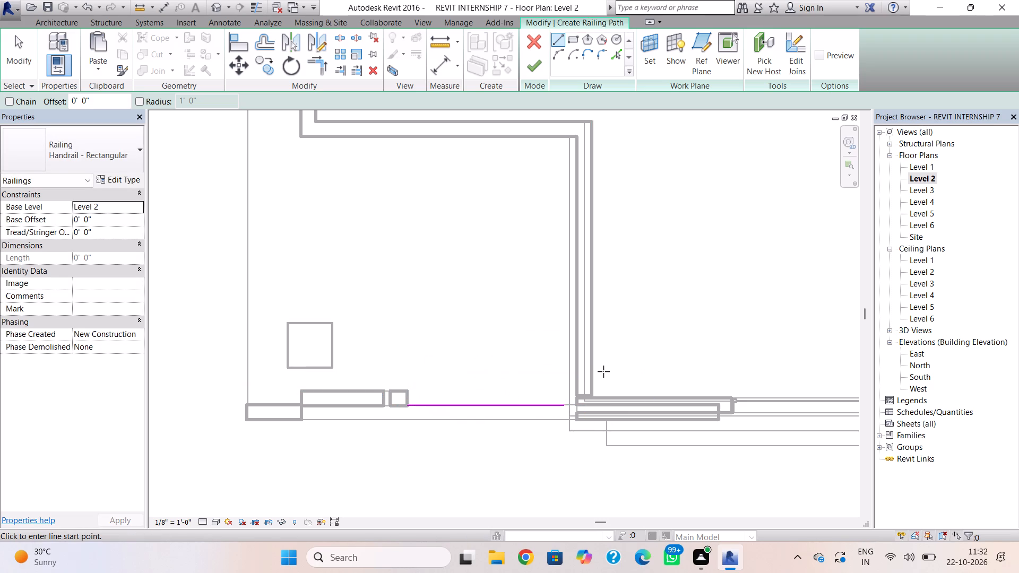
key(Escape)
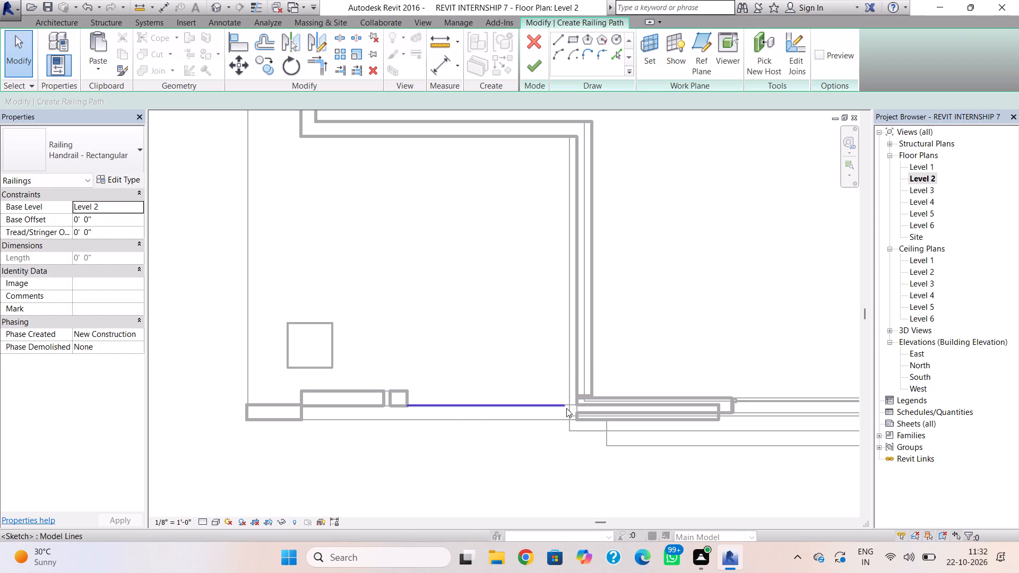
Extend the railing path's free end toward the neighbouring wall to a length of 7' 3" and finish the railing.
click(565, 407)
scroll(565, 406, up, 7)
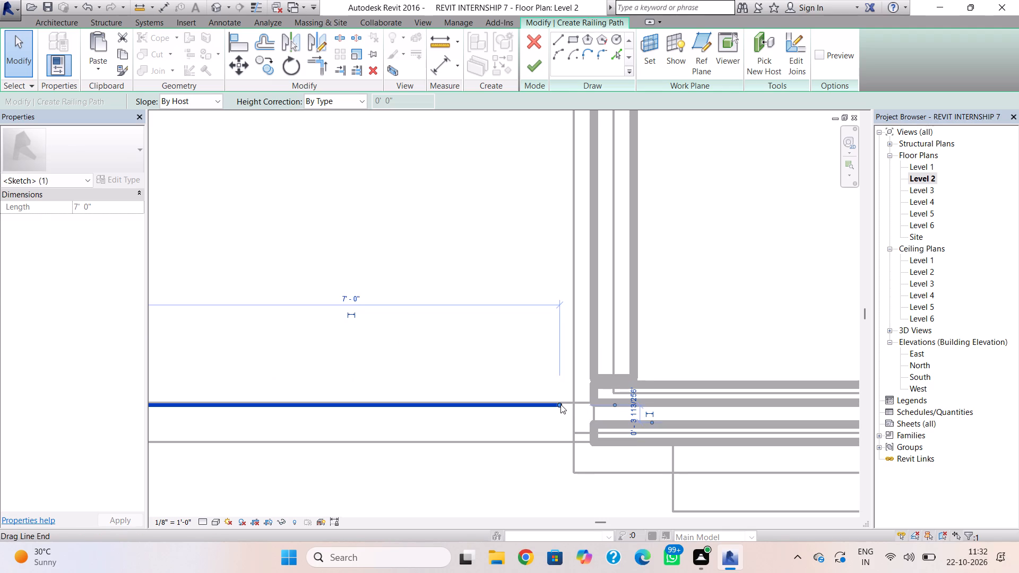
drag(560, 404, 573, 404)
key(Escape)
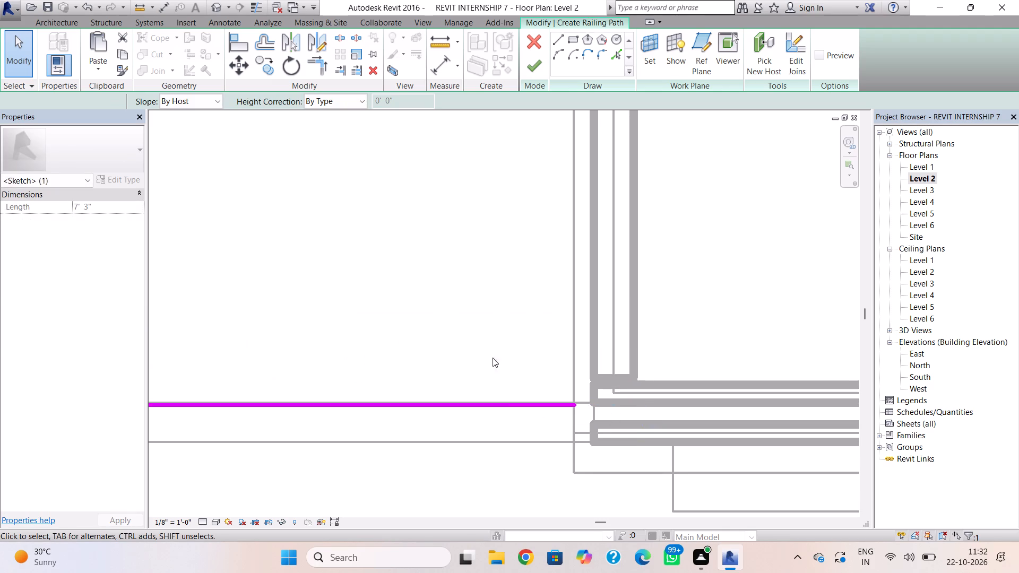
click(532, 70)
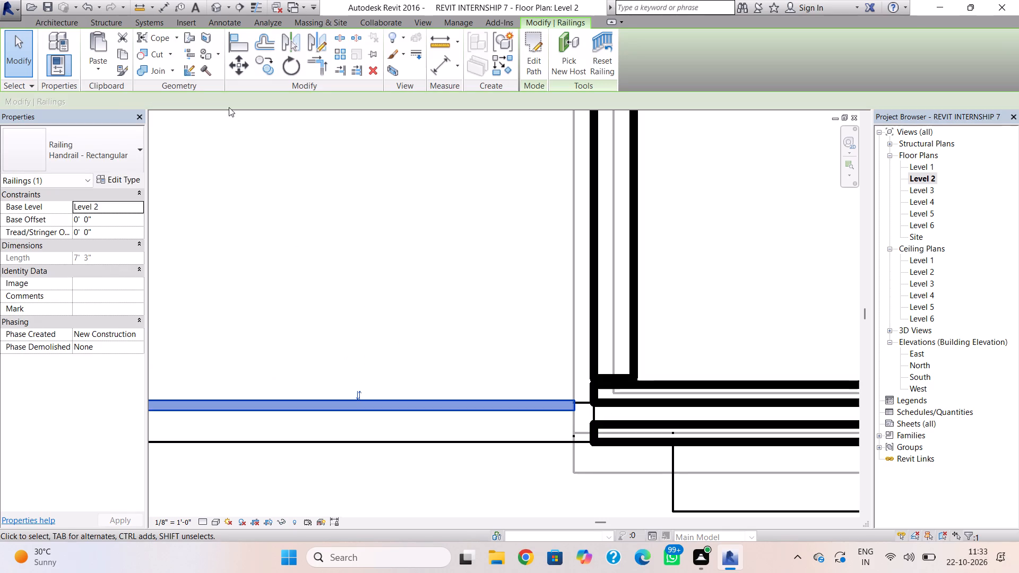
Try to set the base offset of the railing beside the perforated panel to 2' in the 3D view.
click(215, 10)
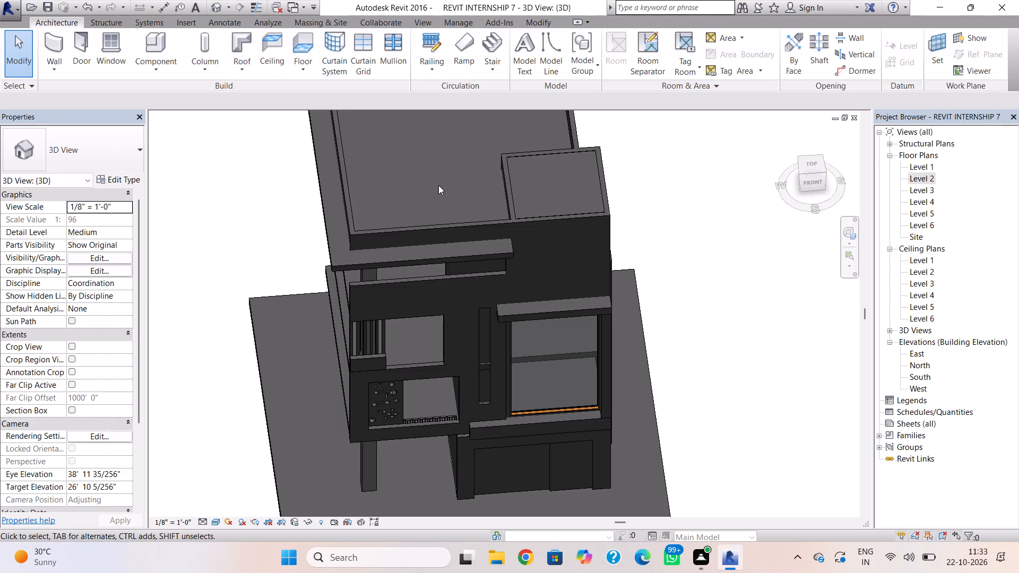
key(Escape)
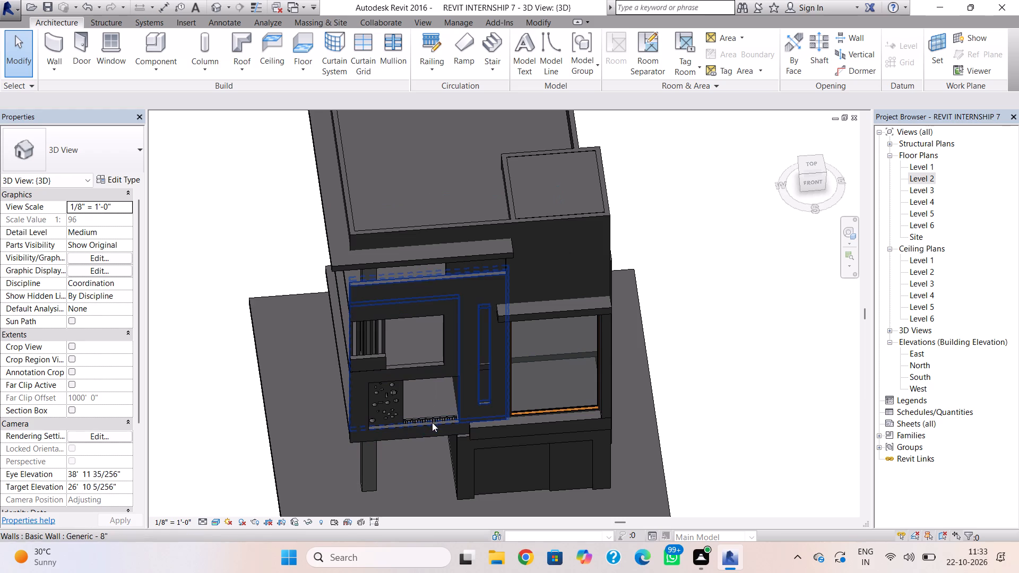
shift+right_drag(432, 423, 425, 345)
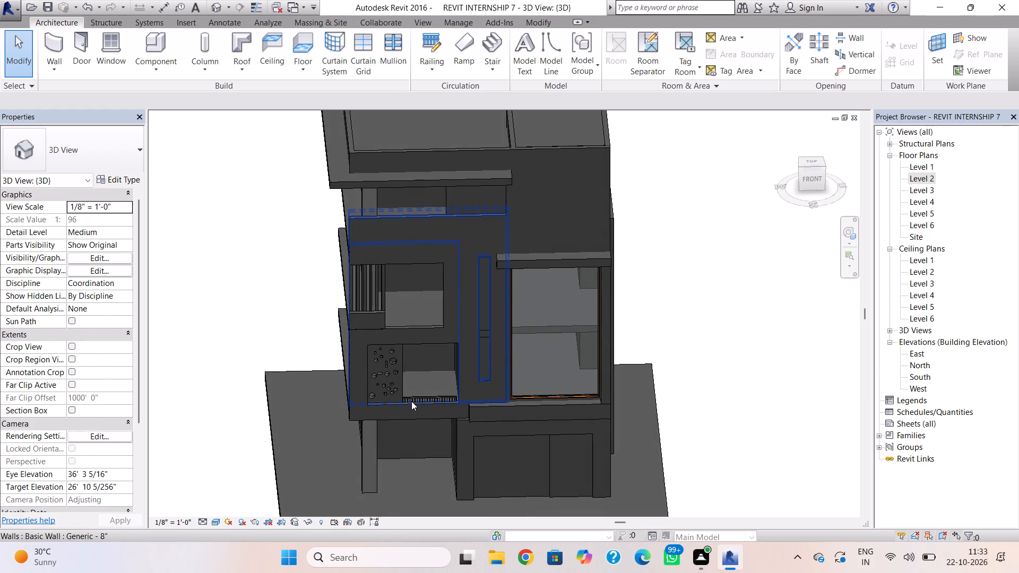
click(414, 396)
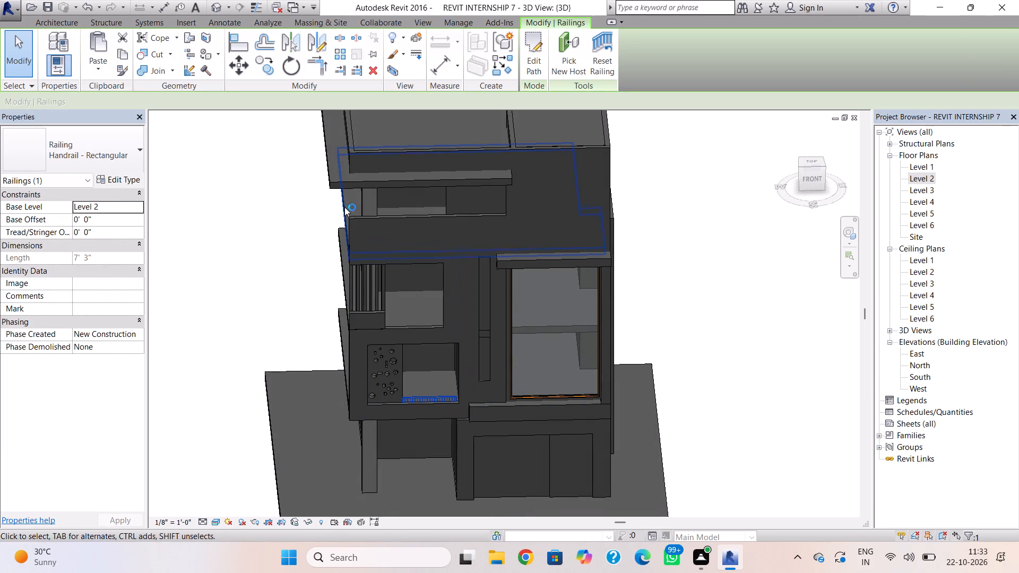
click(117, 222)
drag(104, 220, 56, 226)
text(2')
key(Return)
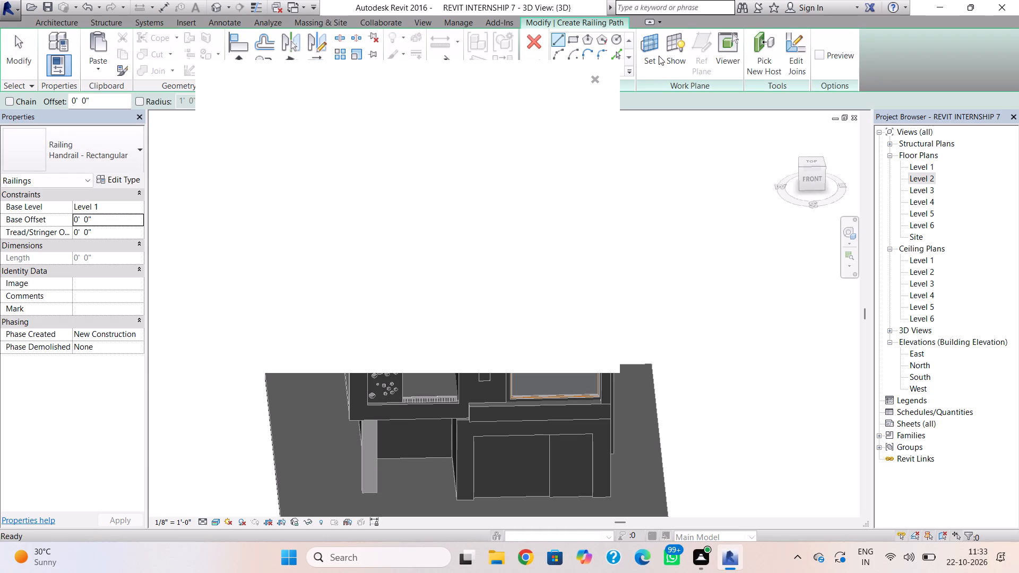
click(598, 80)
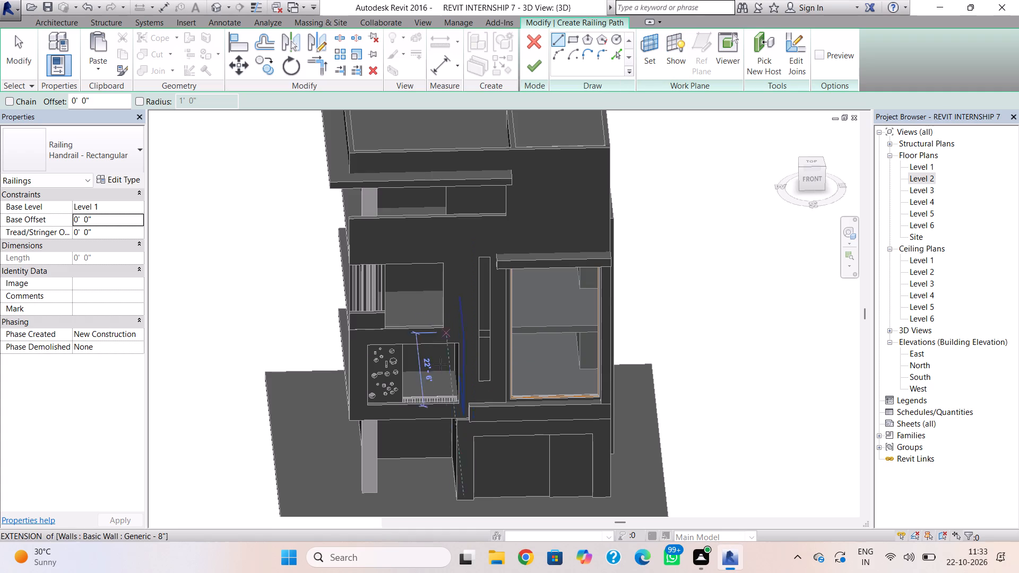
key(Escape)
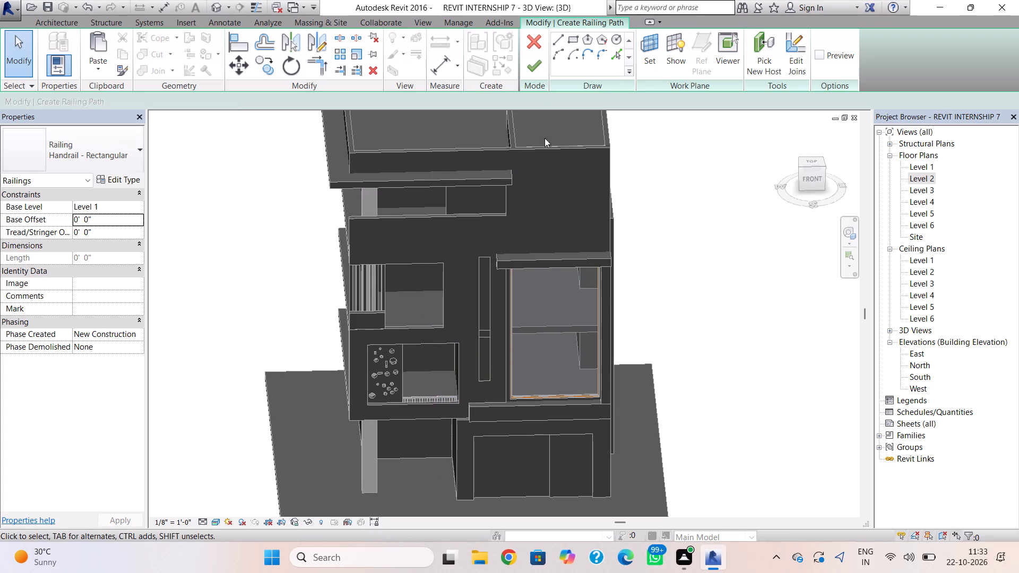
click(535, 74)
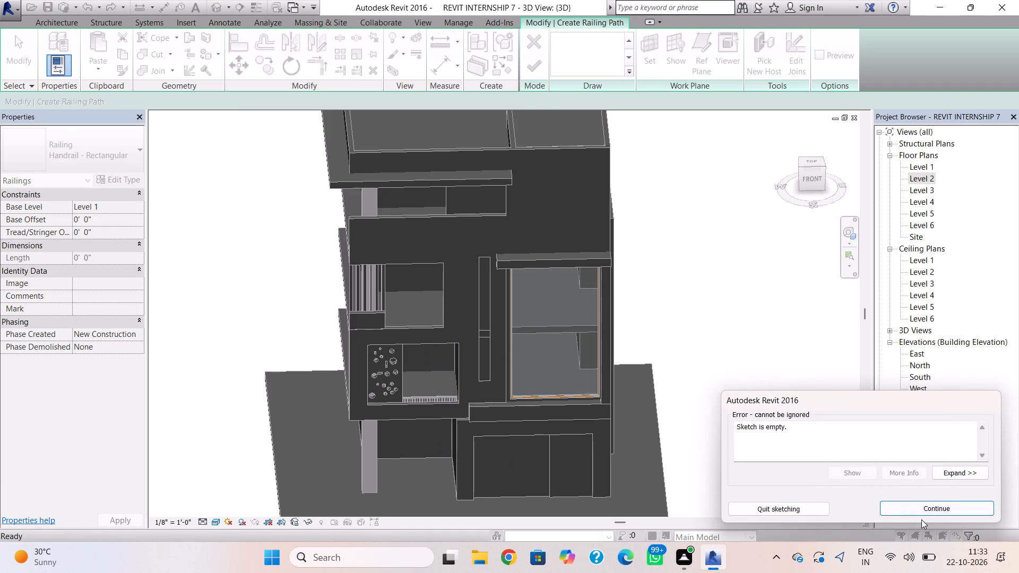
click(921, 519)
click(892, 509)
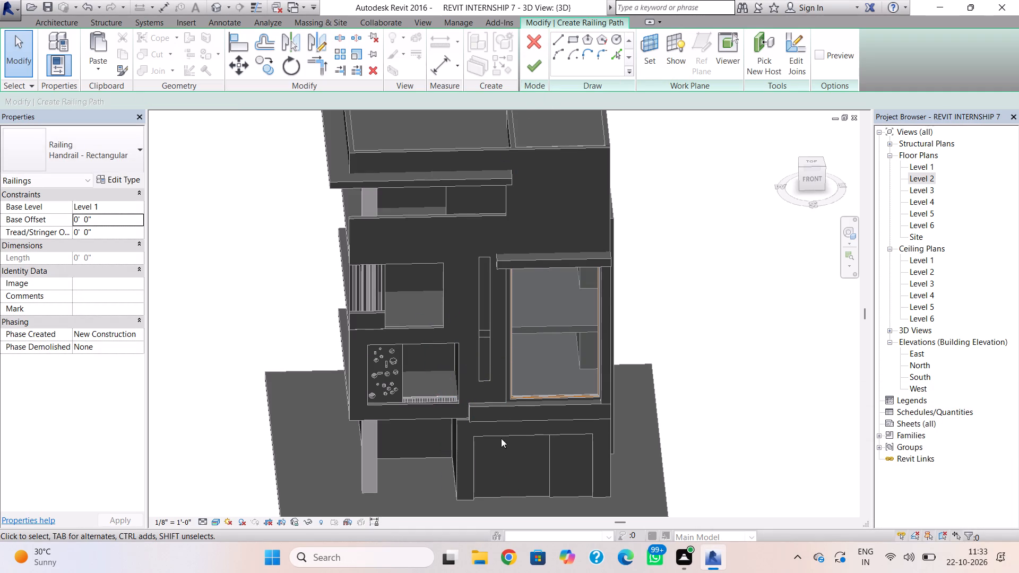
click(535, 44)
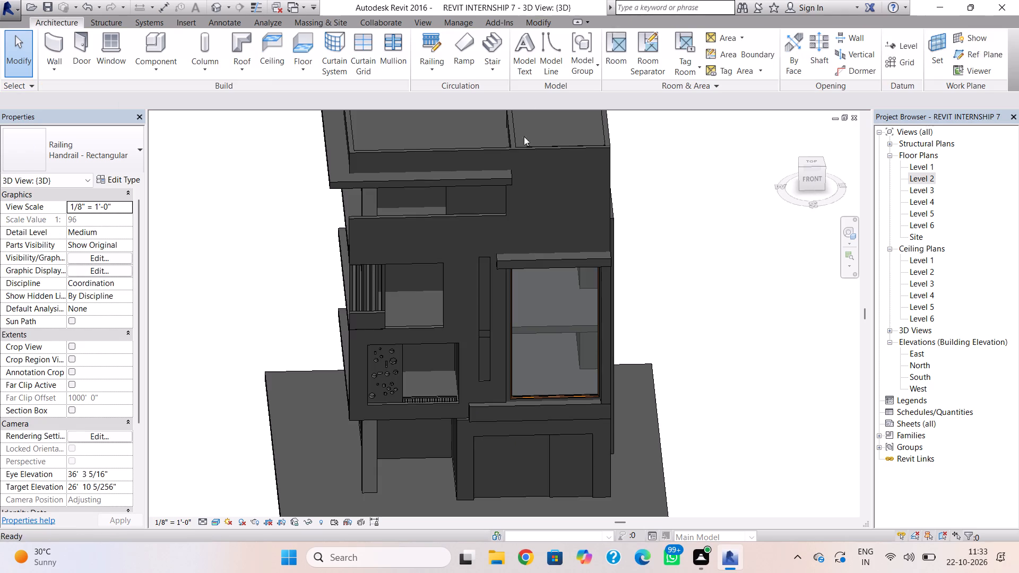
Set the base offset of the Level 2 railing beside the perforated panel to 2'.
click(429, 393)
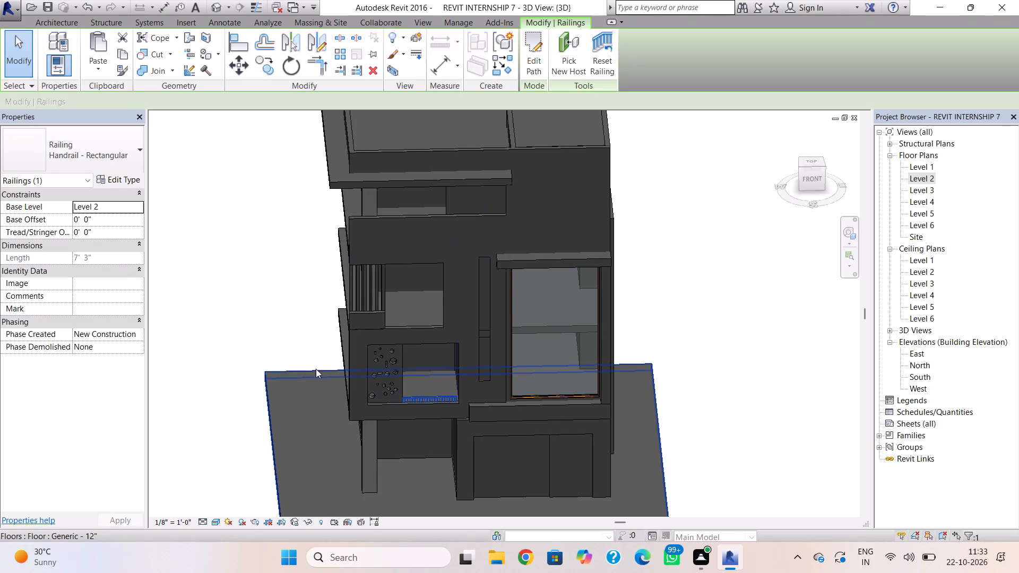
click(98, 221)
drag(98, 221, 62, 216)
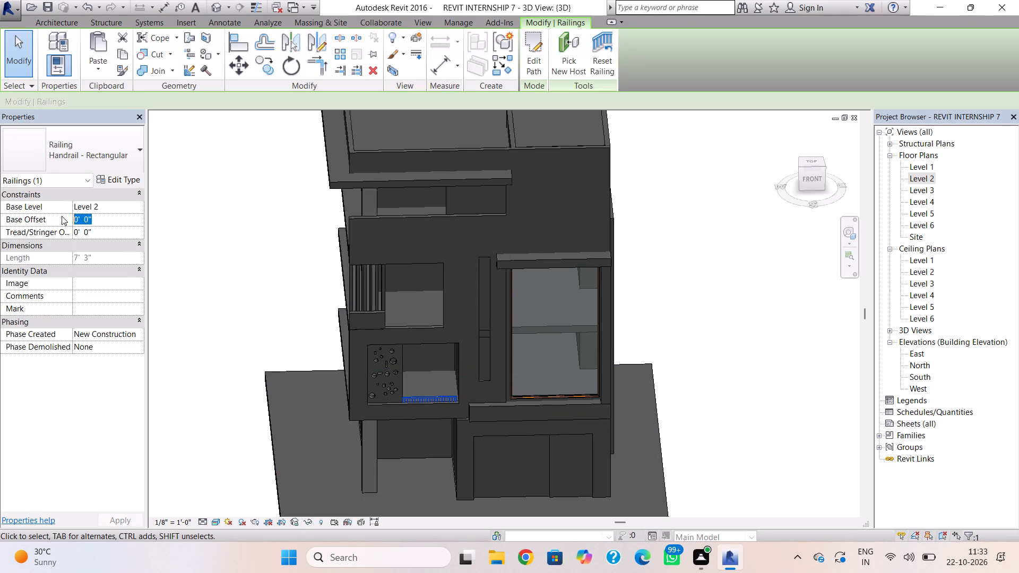
text(2')
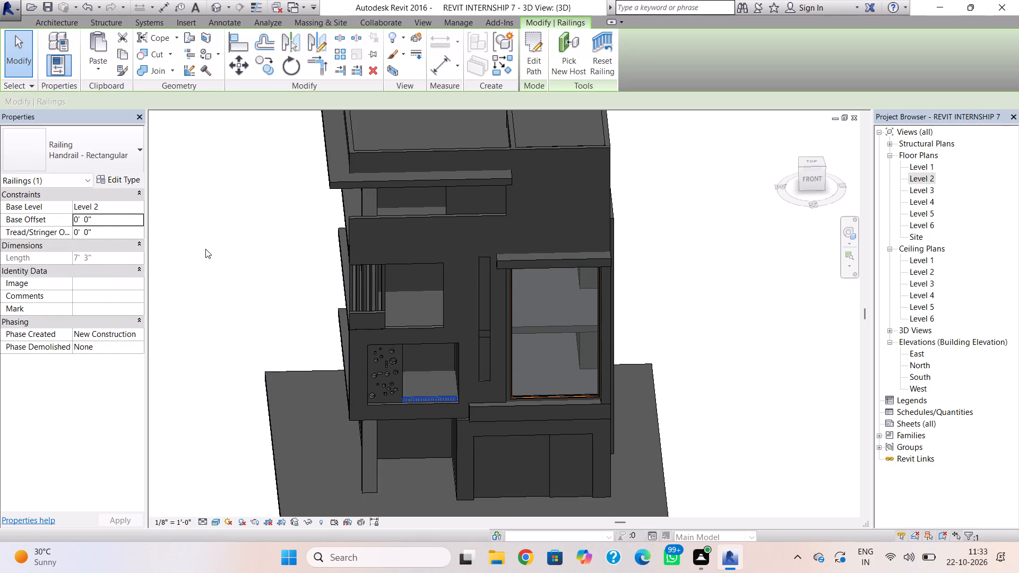
click(119, 224)
key(2)
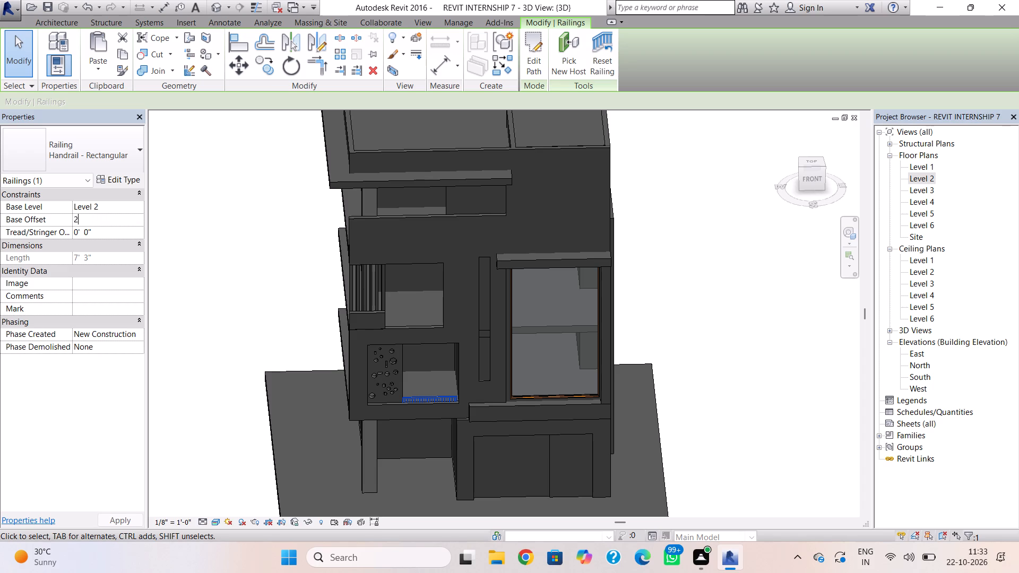
key(apostrophe)
key(Return)
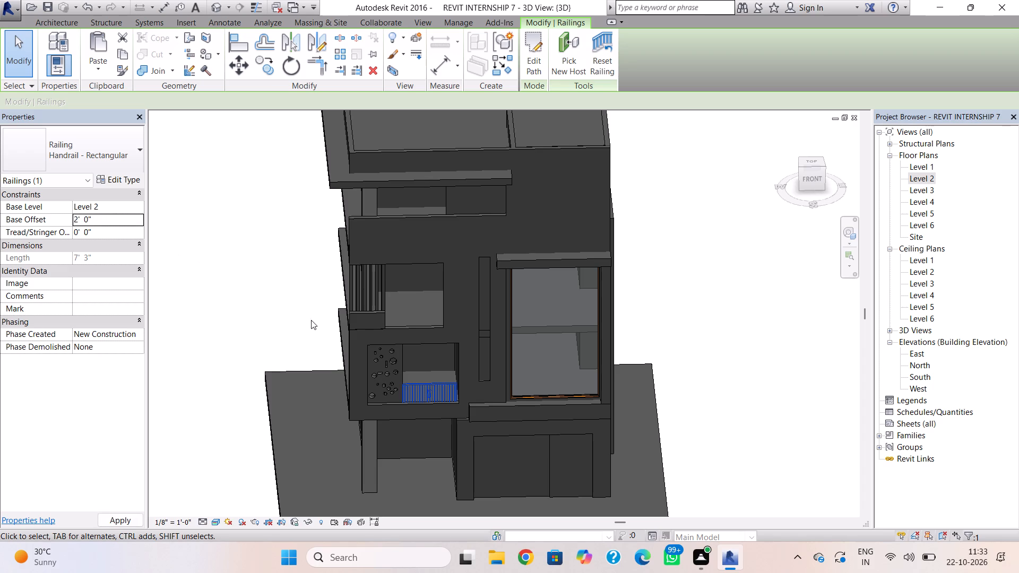
key(Escape)
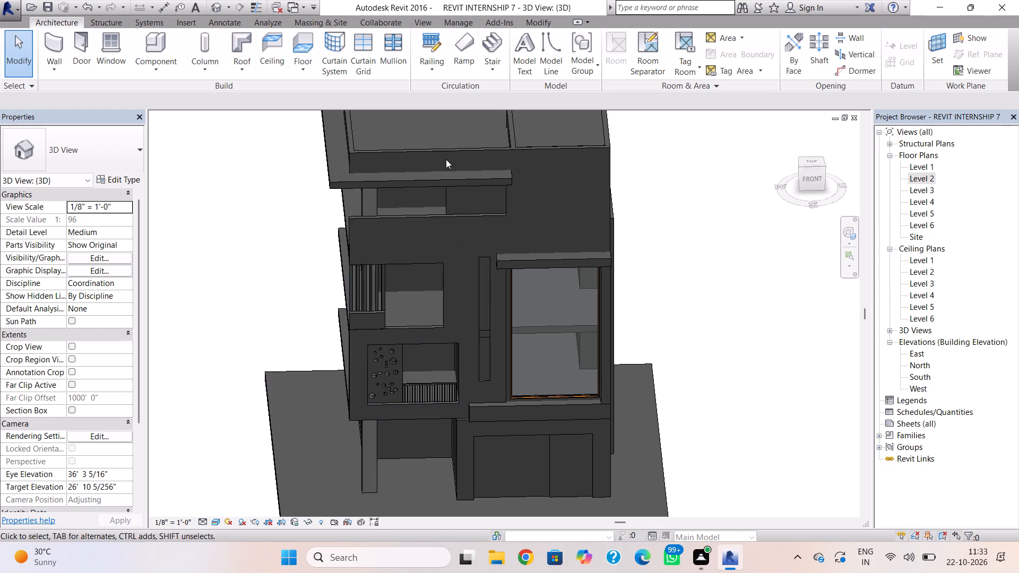
Sketch a 5' 8" Handrail - Rectangular railing path on Level 3 across the front opening, ending at the front wall, and finish it.
click(429, 46)
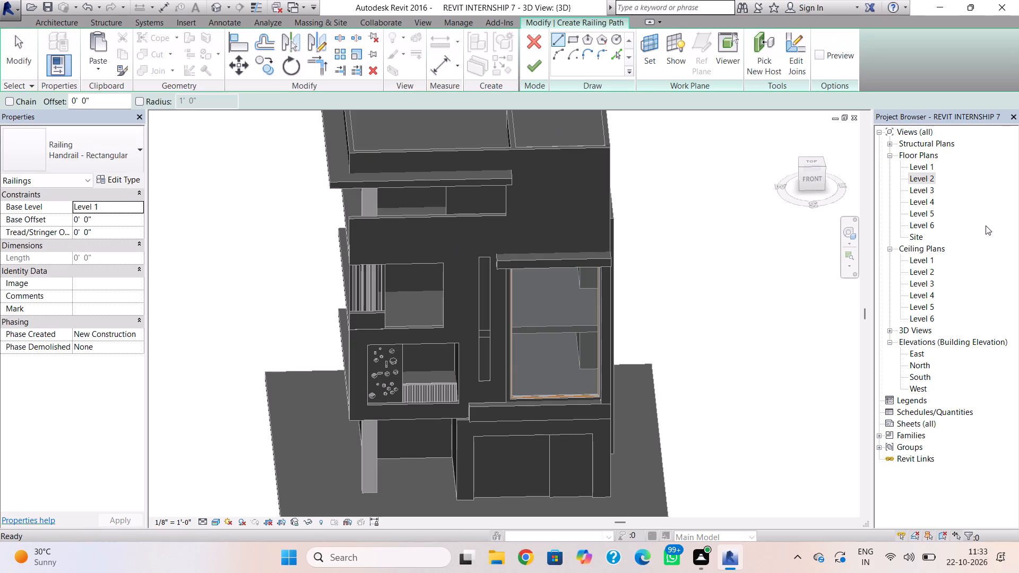
double_click(931, 192)
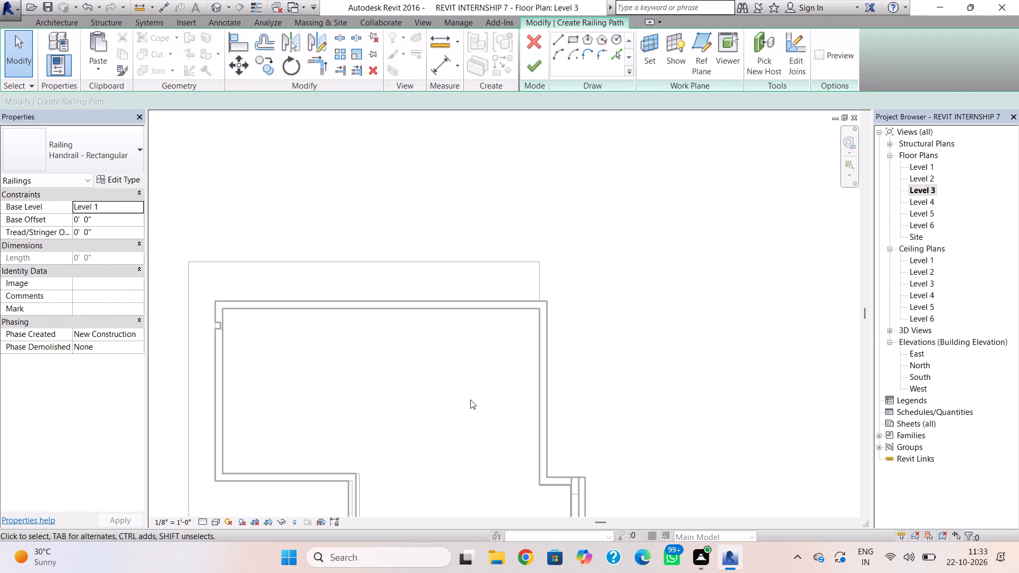
scroll(459, 416, down, 2)
middle_drag(460, 422, 556, 266)
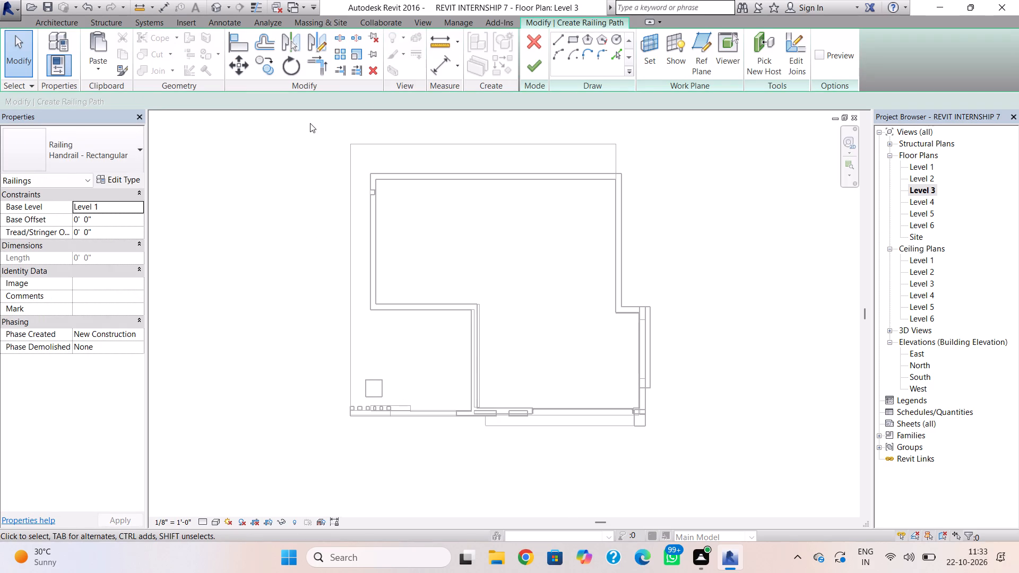
click(527, 46)
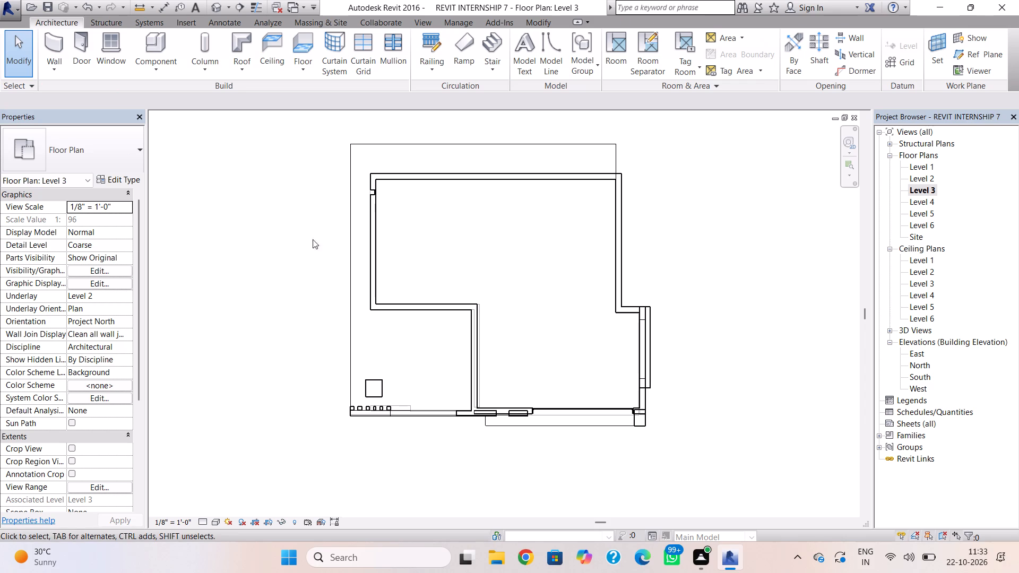
click(415, 50)
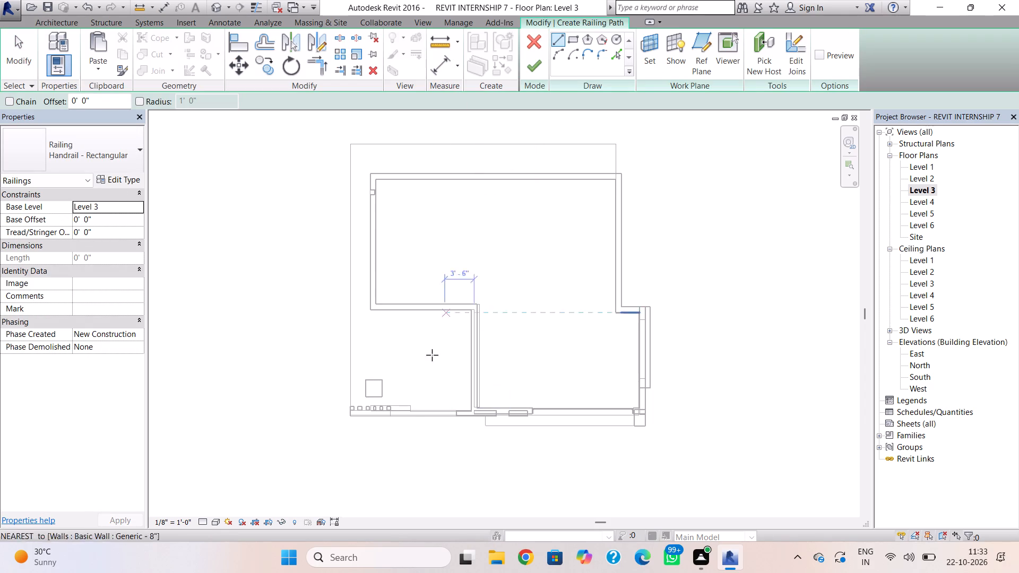
scroll(412, 419, up, 7)
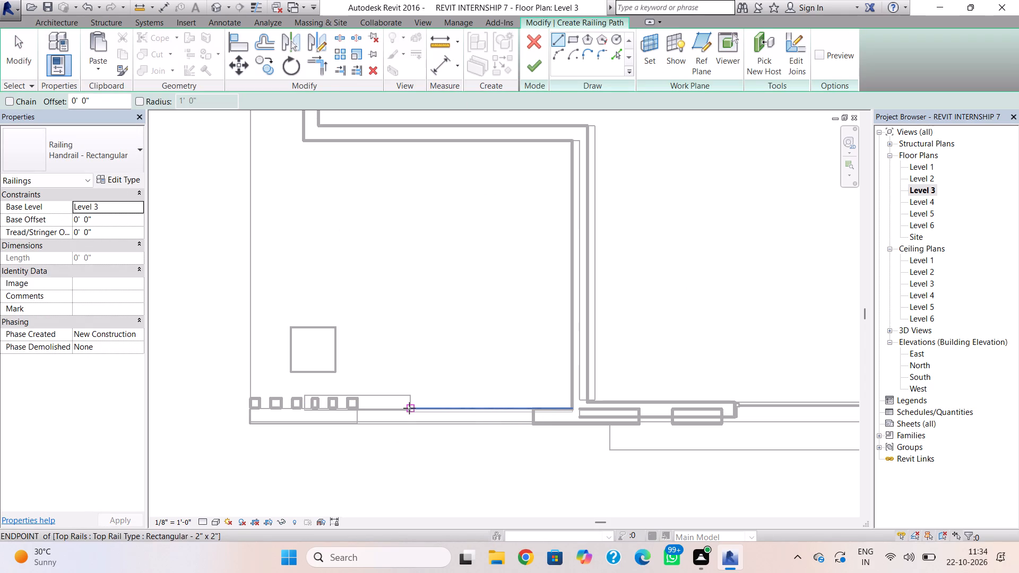
click(409, 408)
click(534, 414)
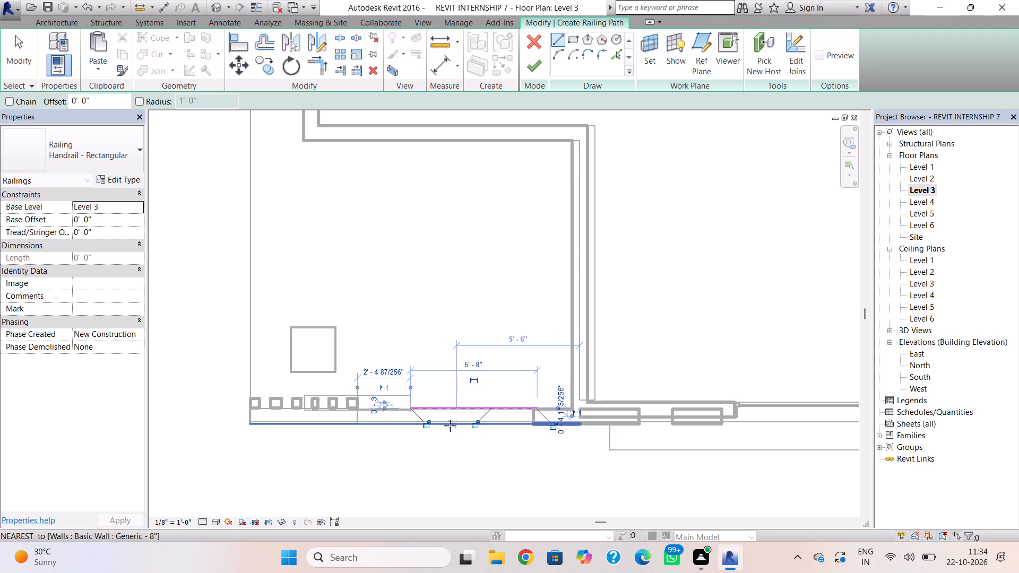
key(Escape)
click(525, 66)
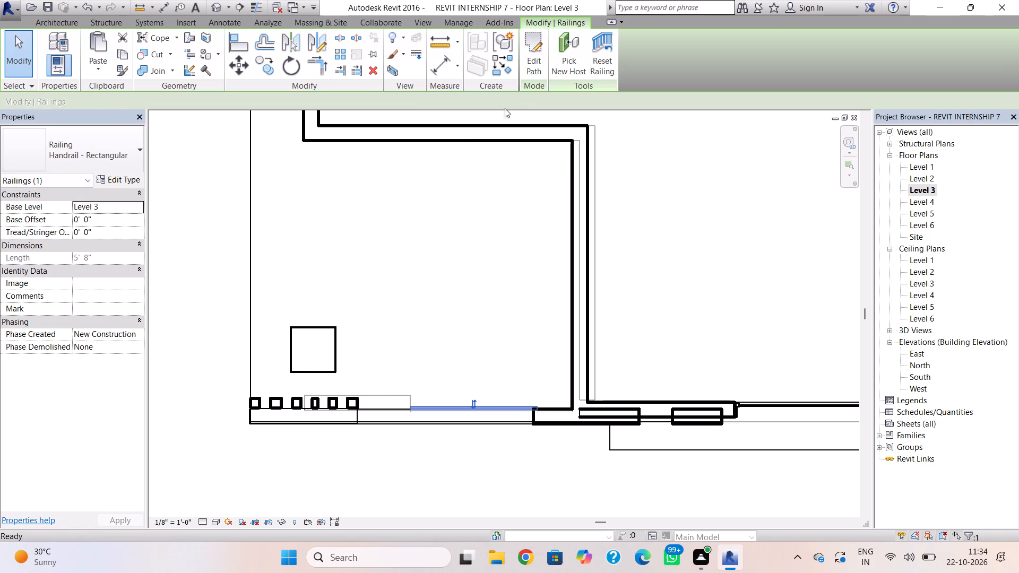
Edit the Level 3 railing path, adding a segment about 2' 6" long to the slatted panel's low wall, and finish it.
click(214, 8)
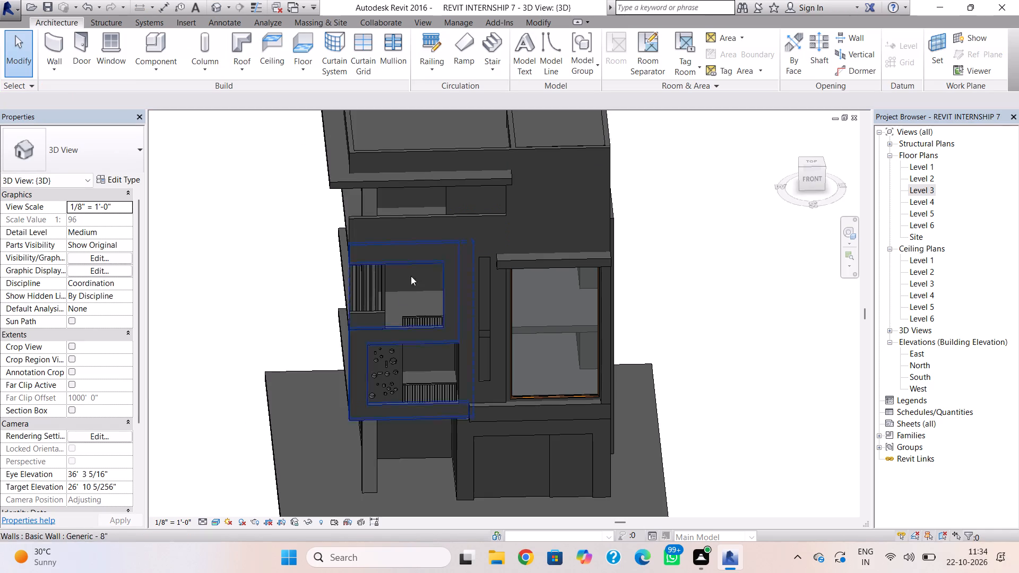
click(408, 314)
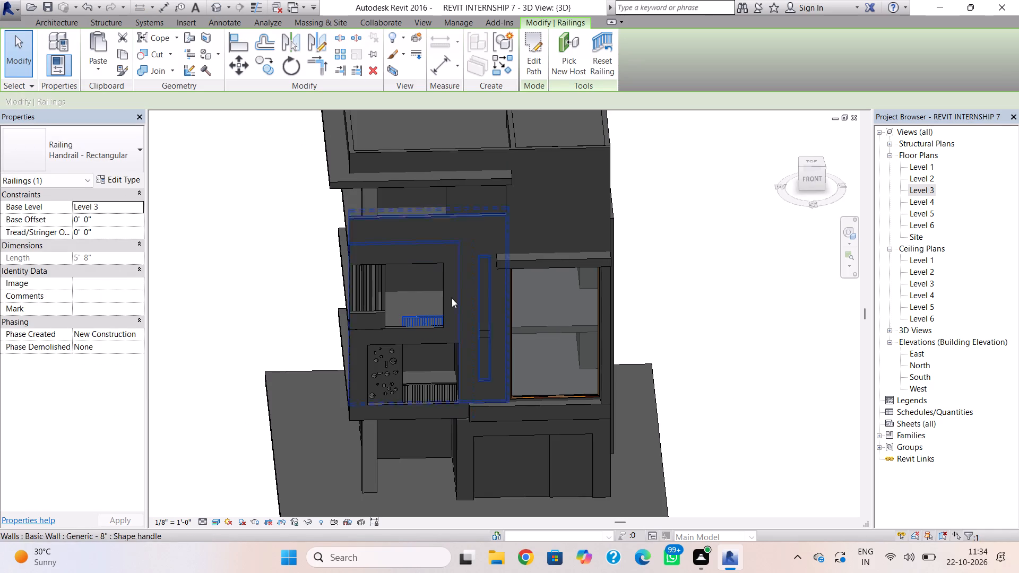
click(419, 316)
double_click(422, 316)
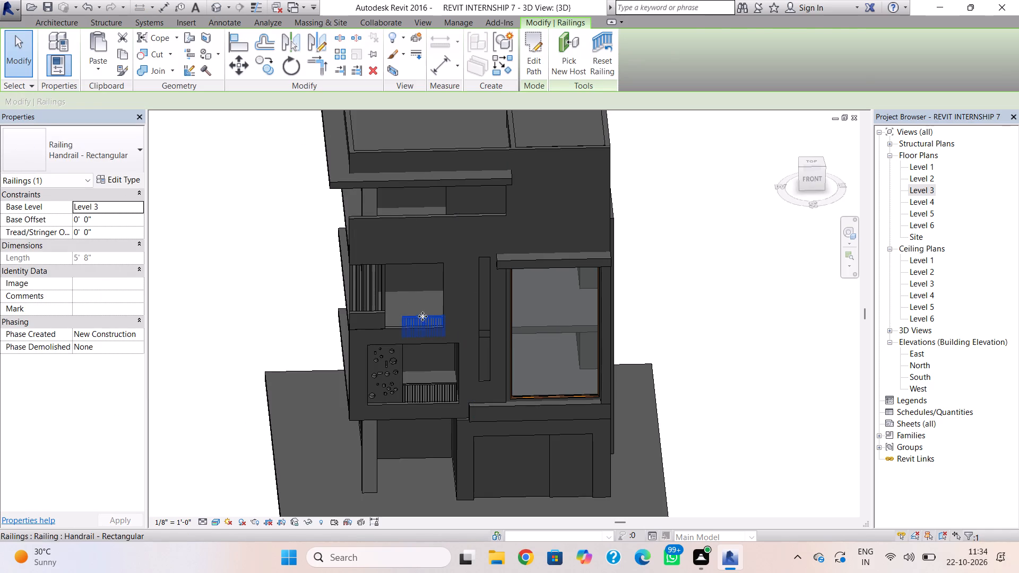
click(913, 192)
click(913, 192)
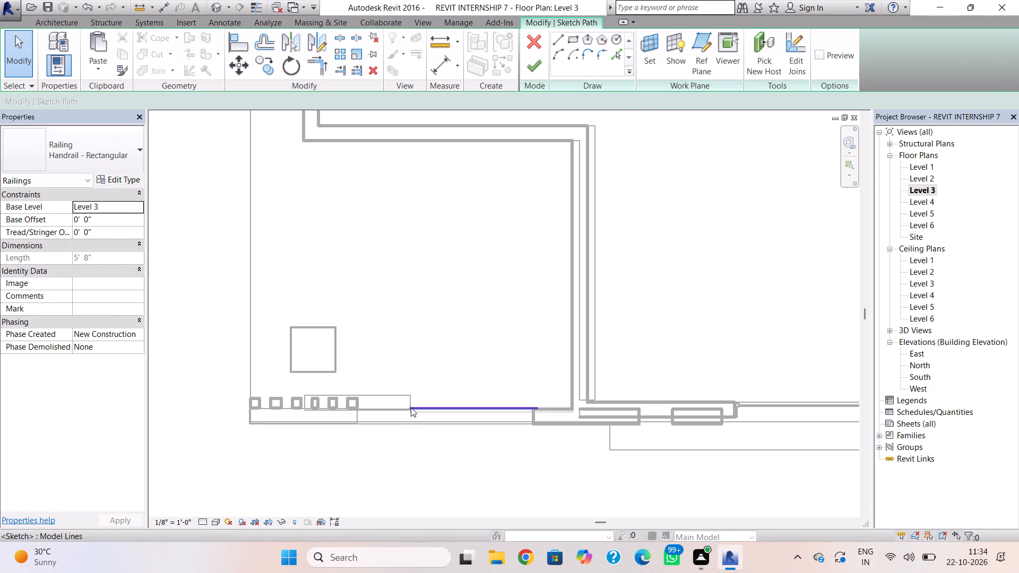
click(562, 36)
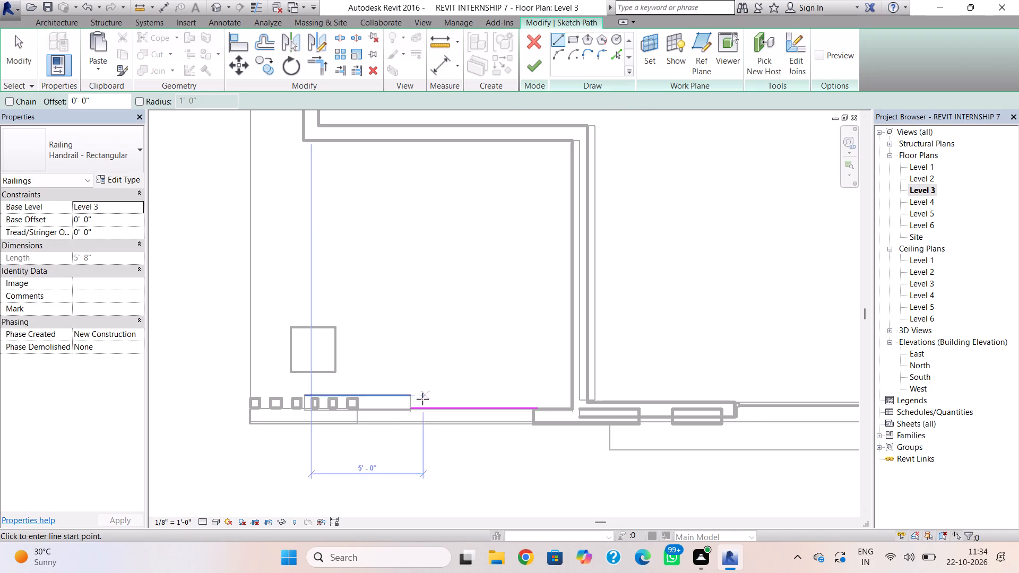
click(412, 411)
click(357, 406)
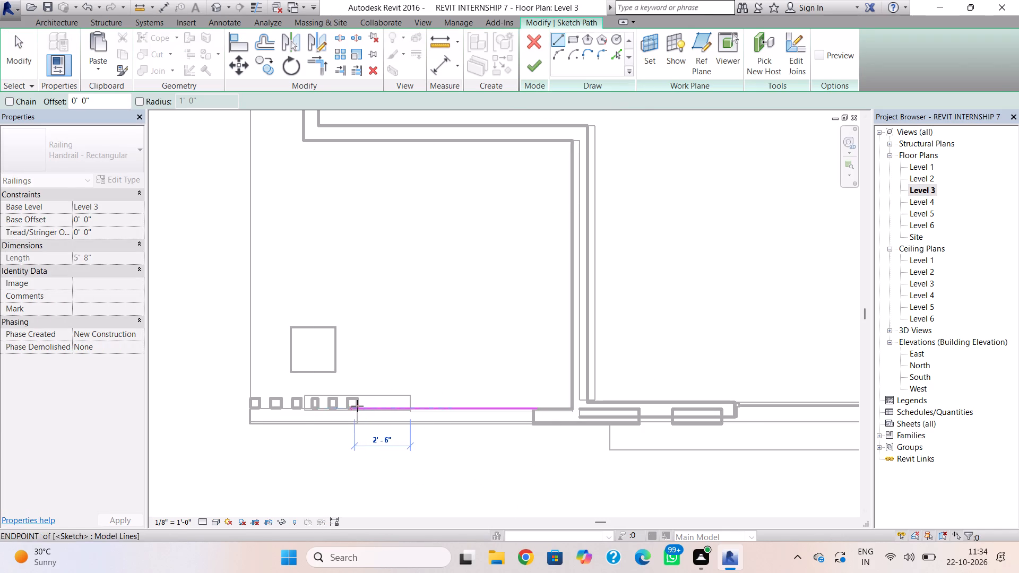
key(Escape)
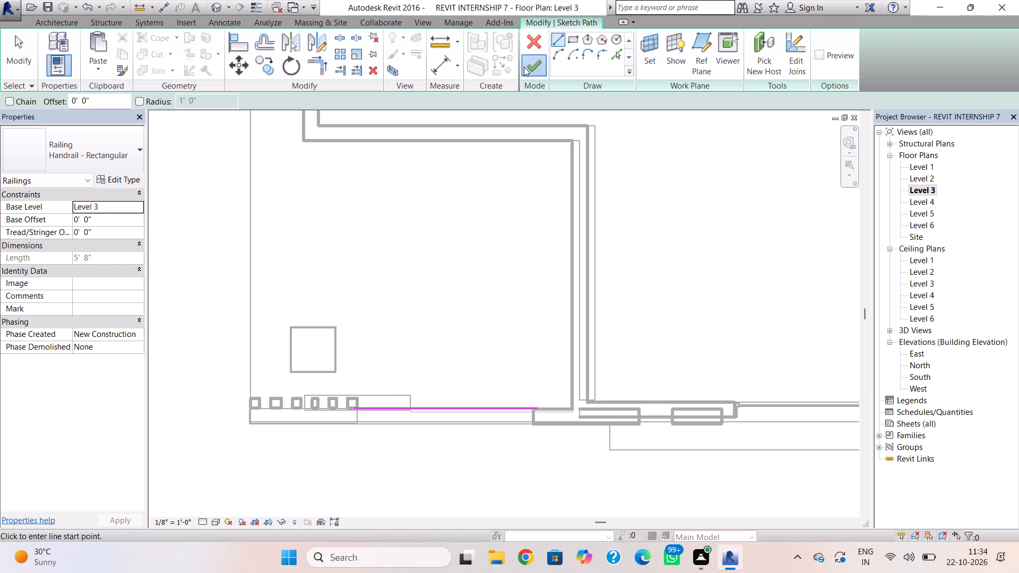
click(524, 67)
Change the Level 2 railing beside the perforated panel to the Glass Panel - Bottom Fill type.
click(211, 5)
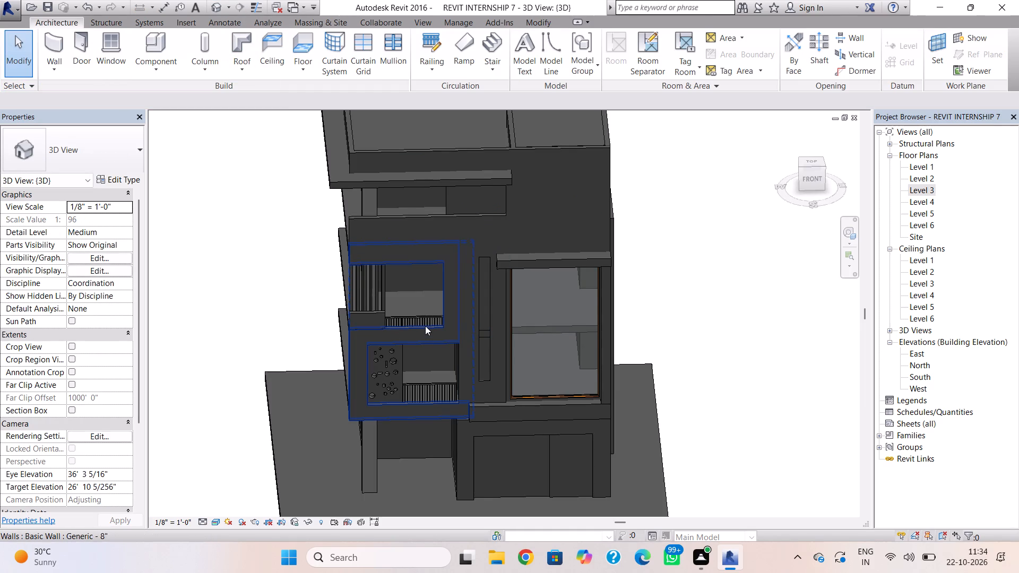
scroll(425, 320, up, 1)
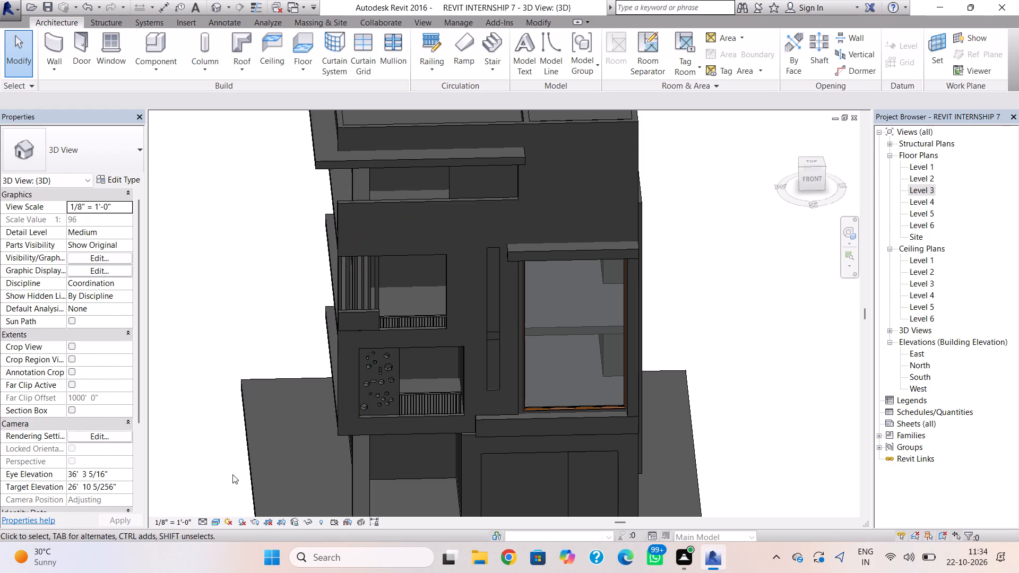
click(428, 395)
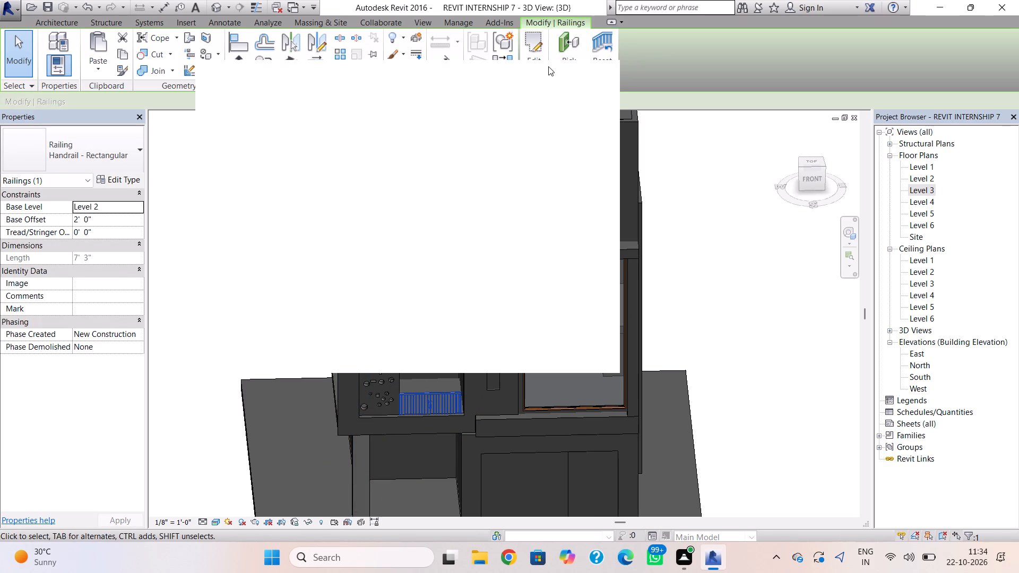
click(114, 149)
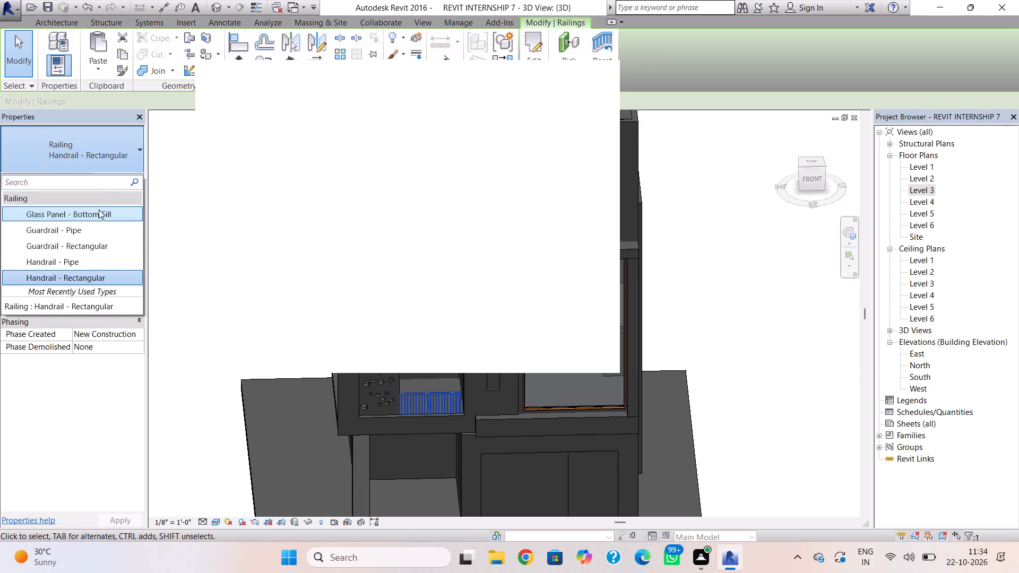
click(96, 219)
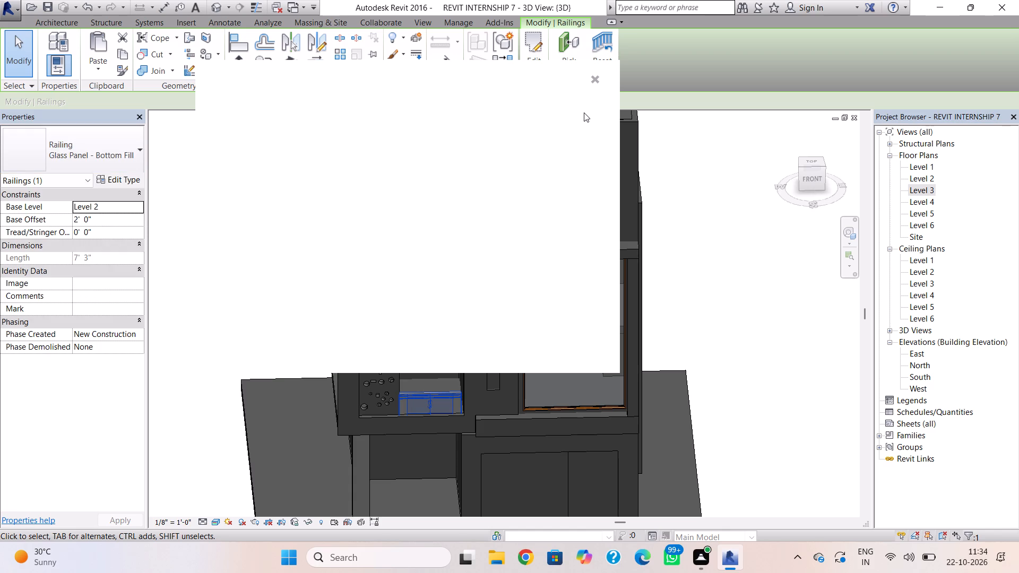
click(596, 82)
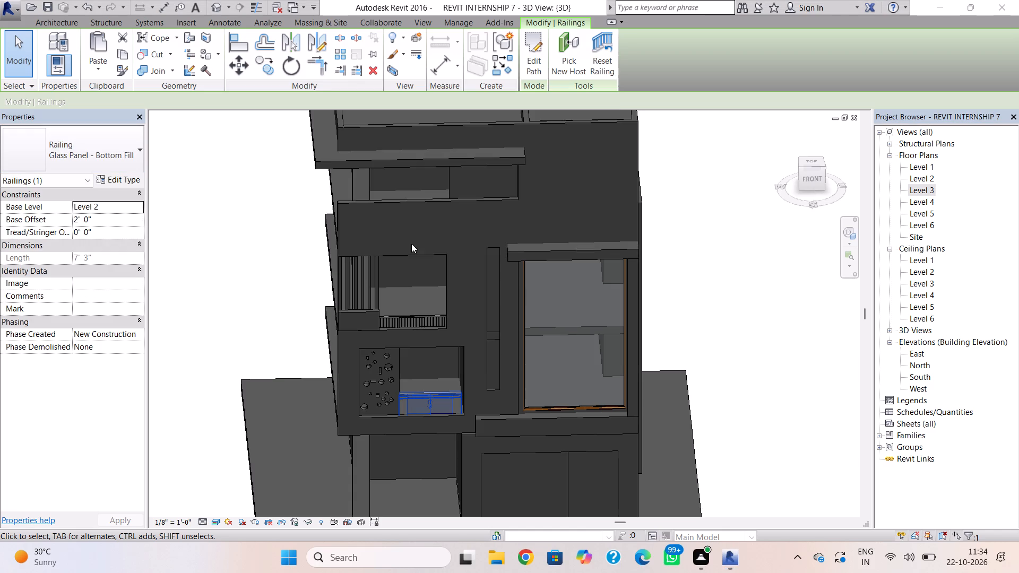
Change the Level 3 railing beside the slatted panel to the Glass Panel - Bottom Fill type.
click(420, 318)
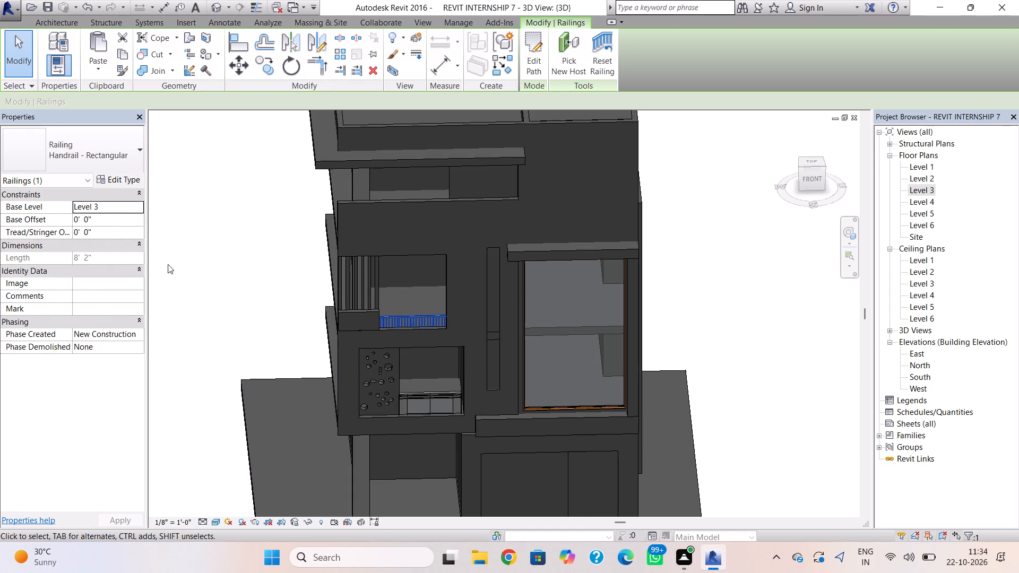
click(98, 160)
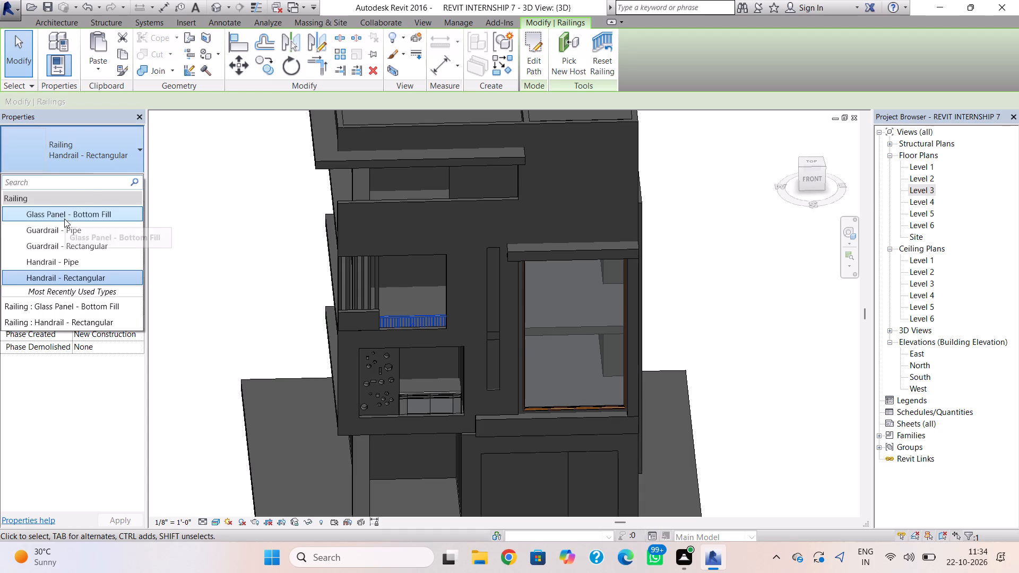
click(64, 219)
key(Escape)
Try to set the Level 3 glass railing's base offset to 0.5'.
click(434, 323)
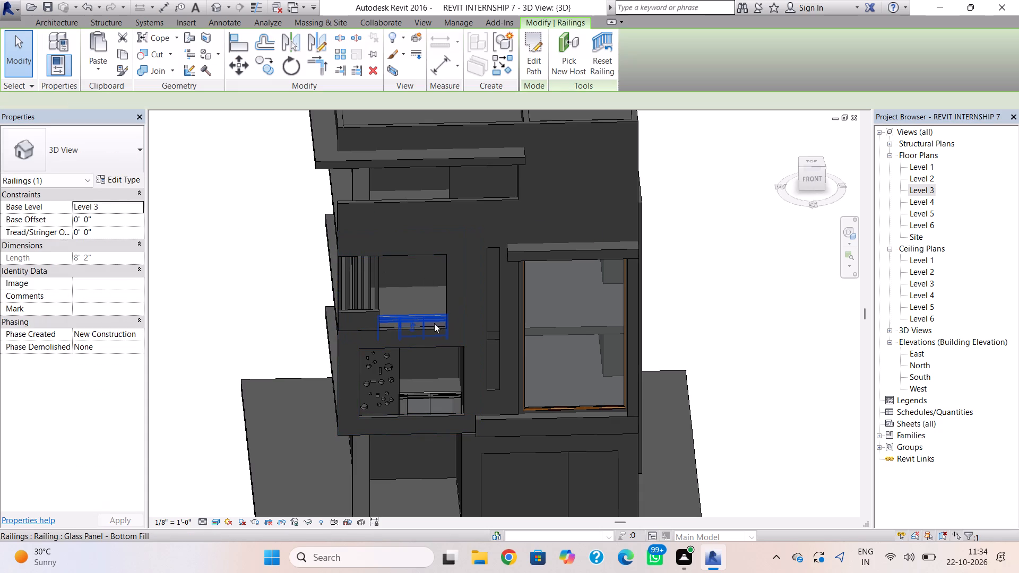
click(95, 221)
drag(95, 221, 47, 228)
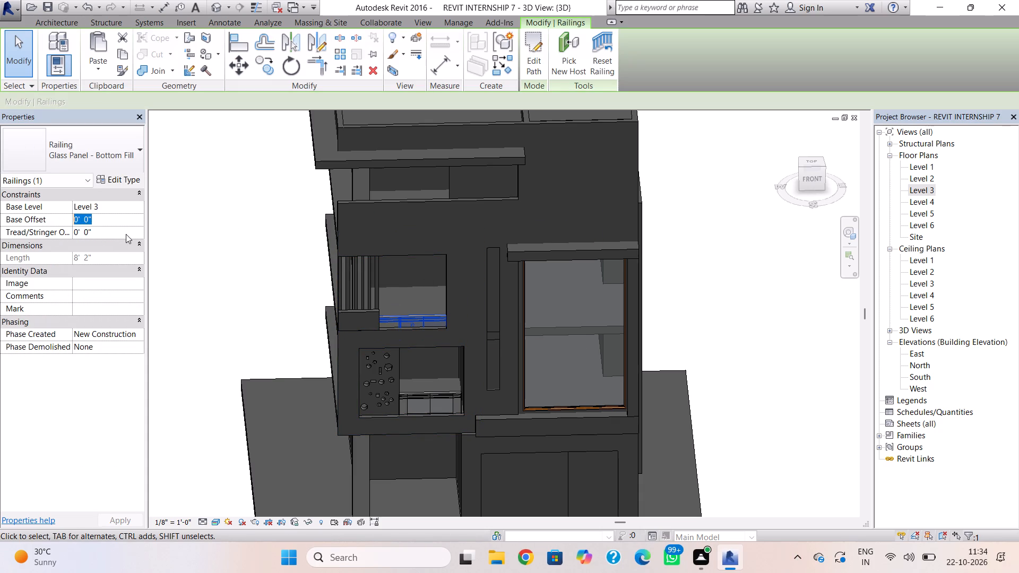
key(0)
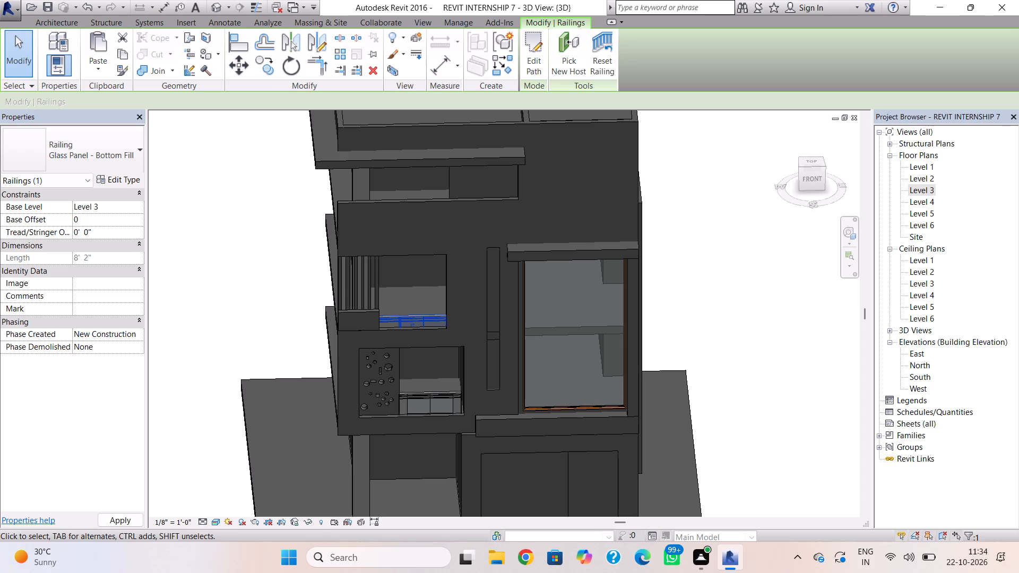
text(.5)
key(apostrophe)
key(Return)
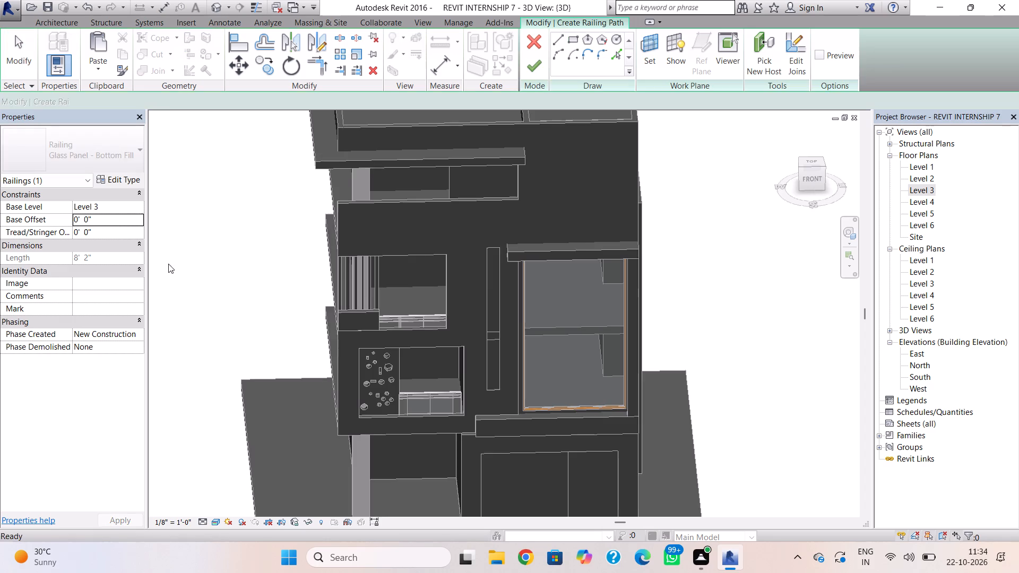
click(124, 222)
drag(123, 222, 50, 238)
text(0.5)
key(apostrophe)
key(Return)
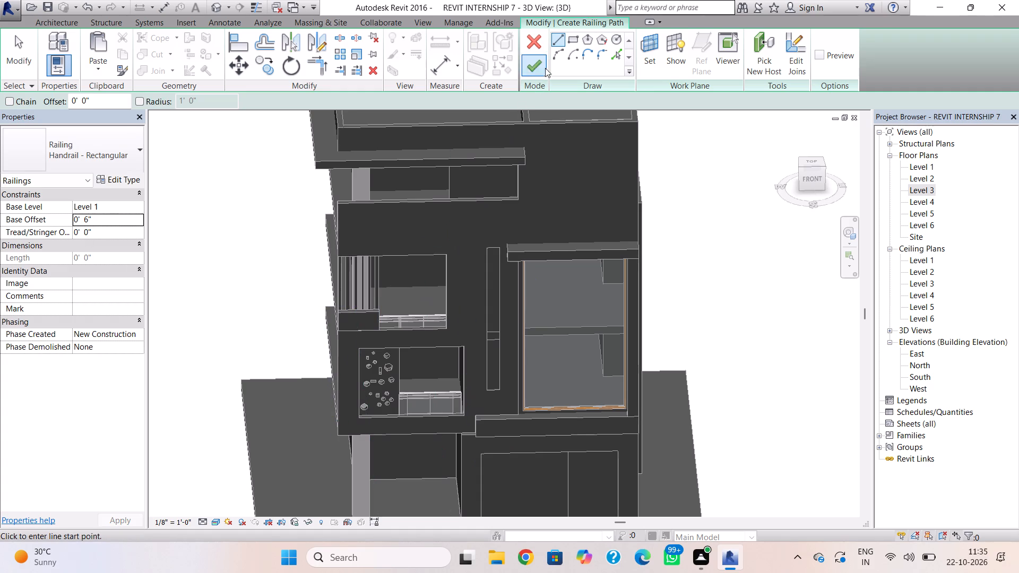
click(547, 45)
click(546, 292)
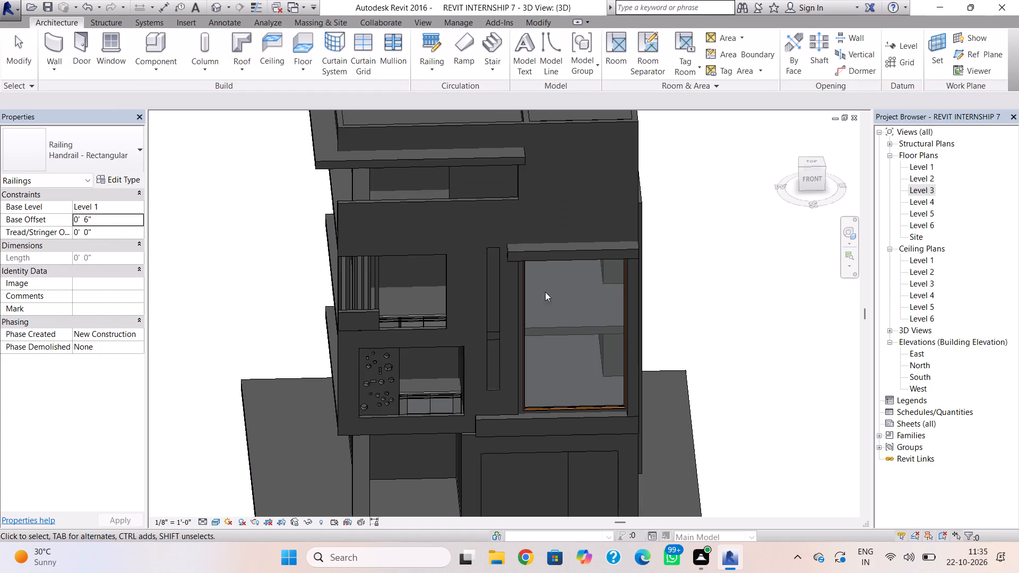
Set the base offset of the Level 3 glass railing beside the slatted panel to 0.5'.
click(399, 320)
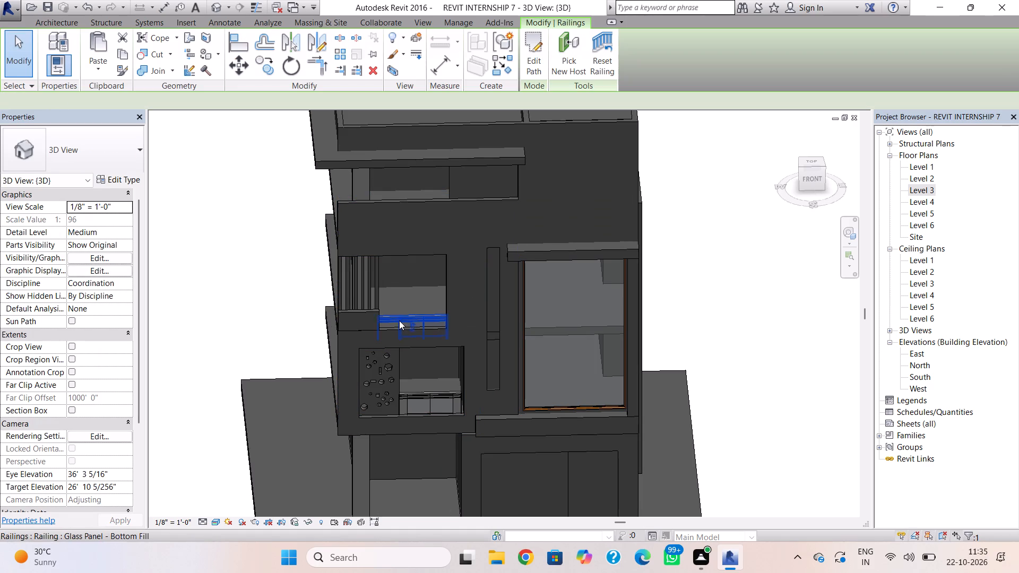
click(120, 222)
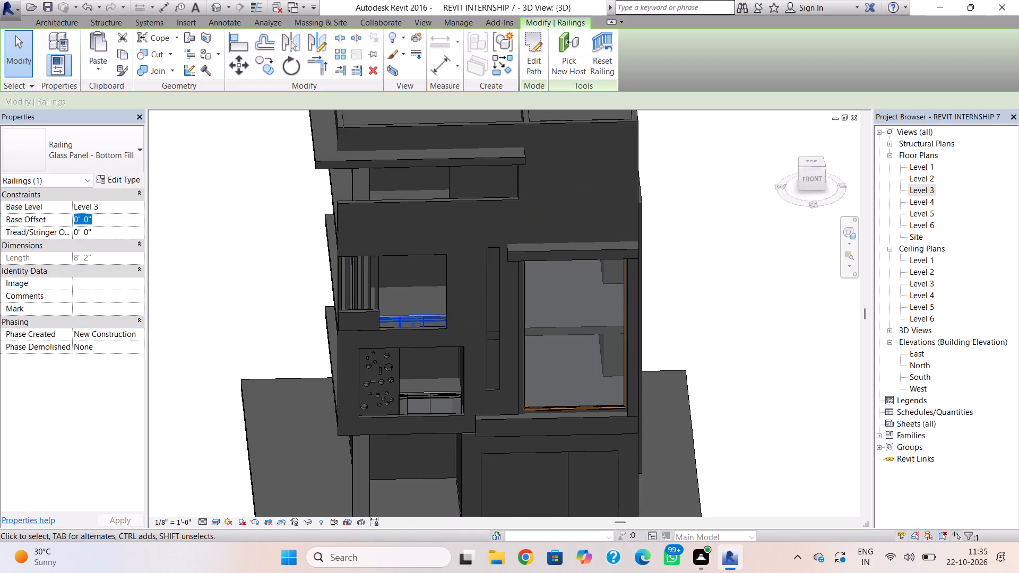
key(BackSpace)
text(0.5)
key(apostrophe)
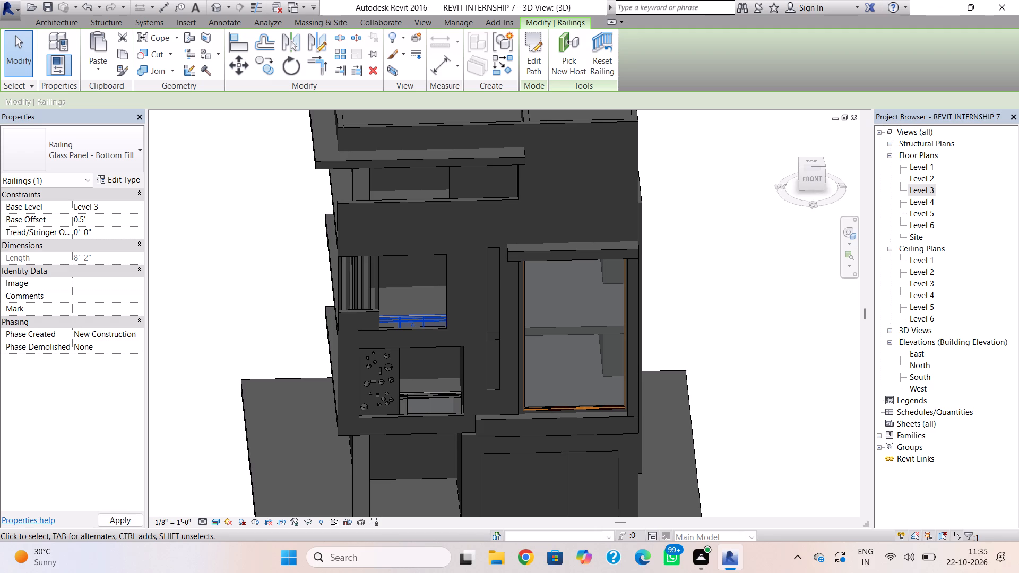
key(Return)
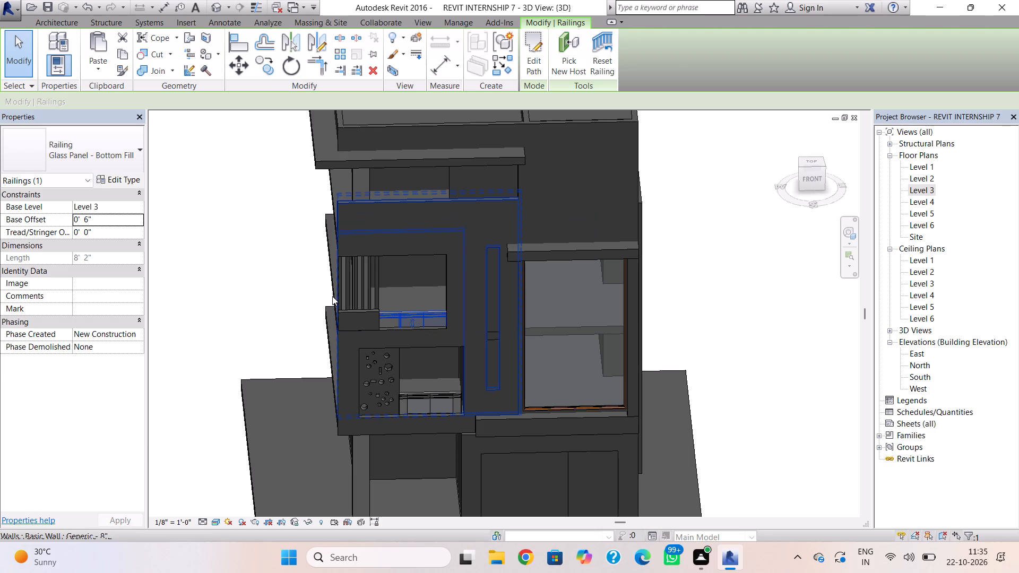
key(Escape)
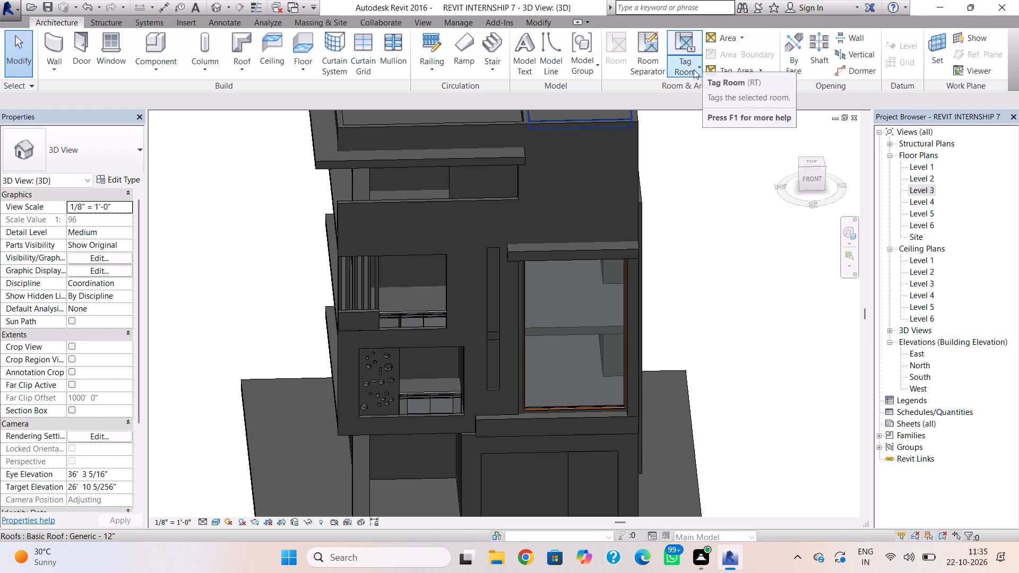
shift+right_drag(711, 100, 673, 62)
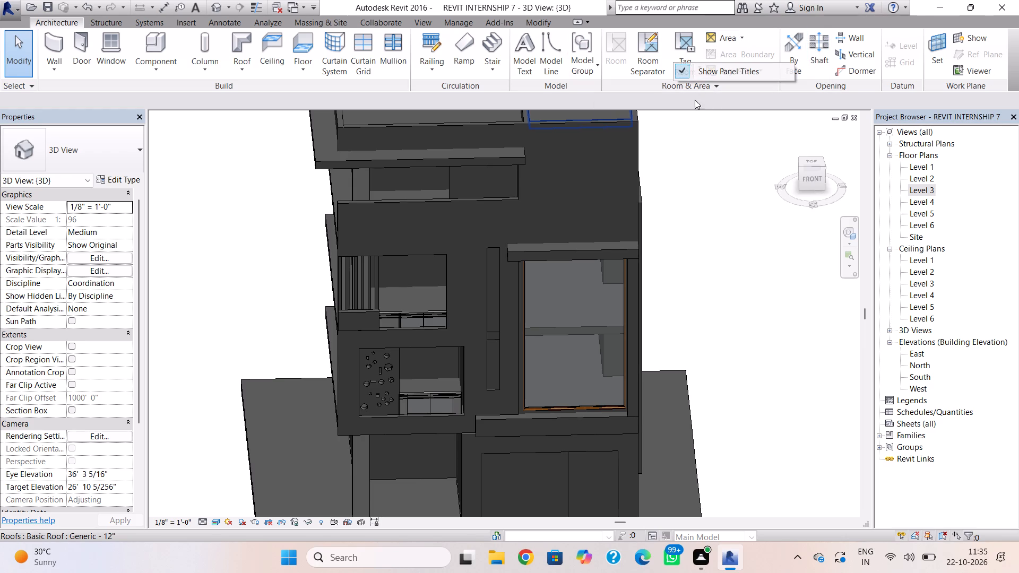
Reshape the in-place wall panel in the ground-floor front opening by pulling its faces inward with the shape handles.
key(Escape)
shift+right_drag(720, 175, 693, 136)
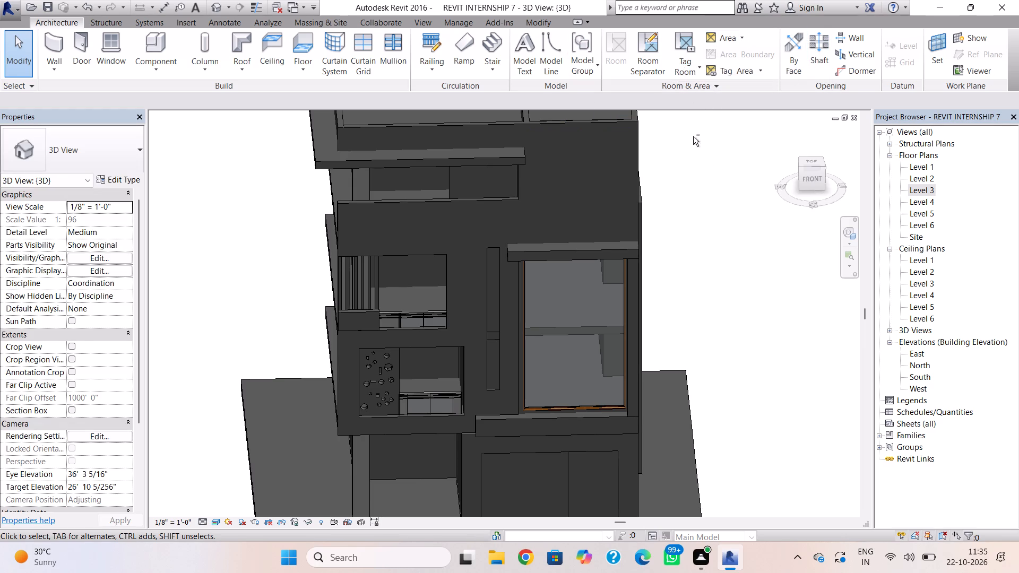
shift+right_drag(693, 136, 690, 125)
shift+right_drag(714, 174, 697, 119)
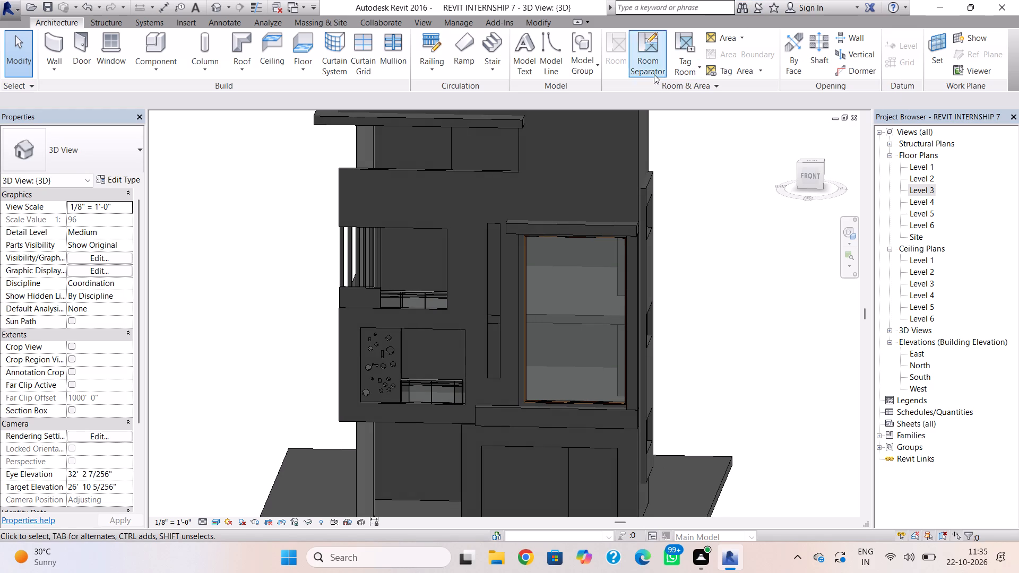
middle_drag(663, 168, 673, 56)
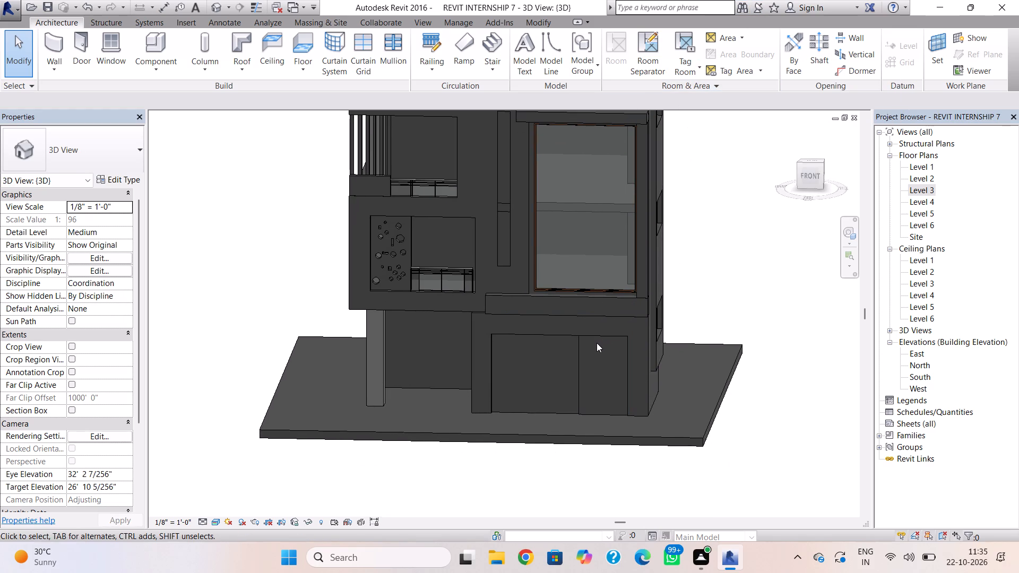
shift+right_drag(586, 340, 660, 321)
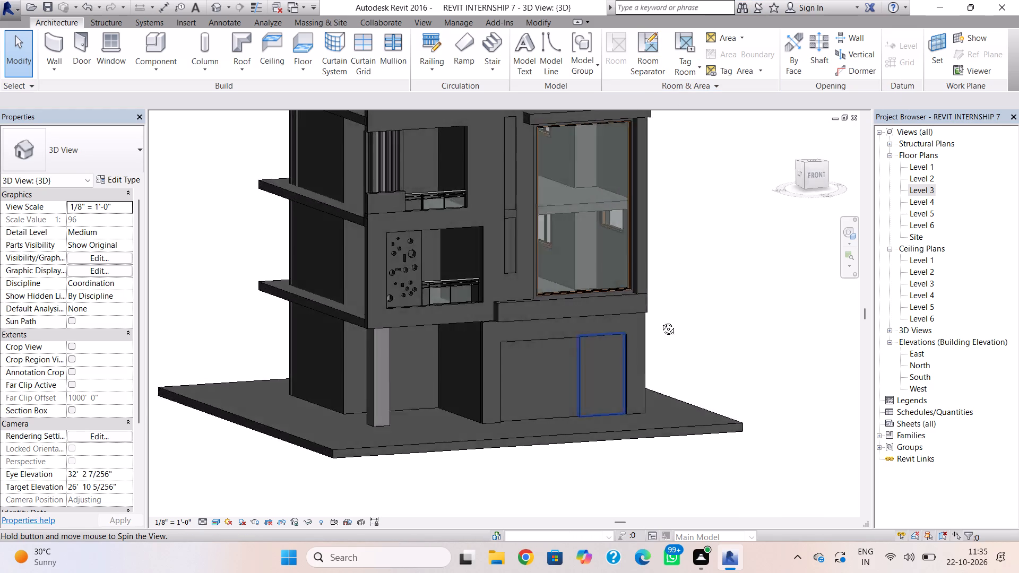
shift+right_drag(660, 321, 752, 312)
scroll(579, 361, up, 3)
click(603, 363)
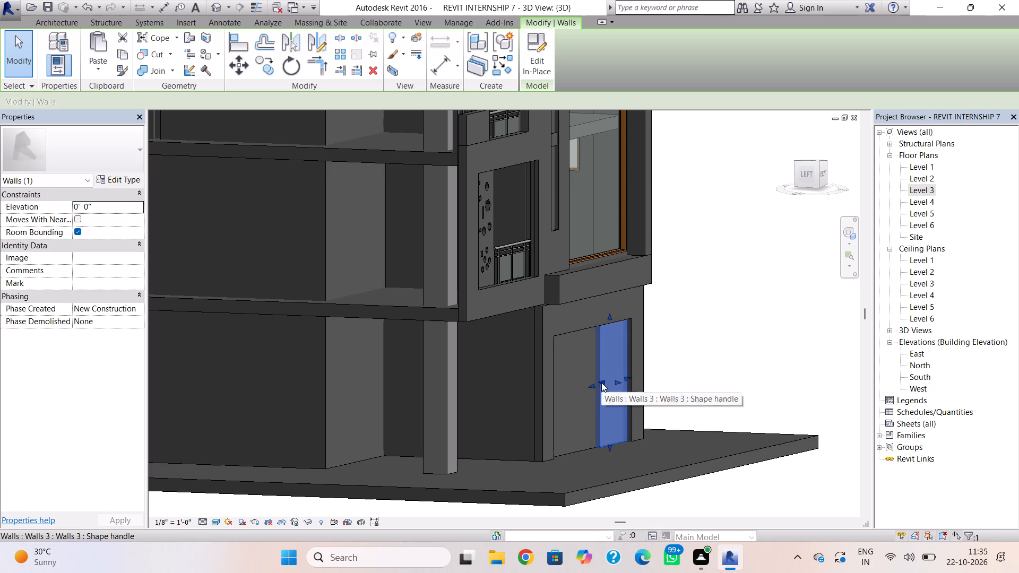
drag(601, 383, 583, 384)
scroll(625, 381, up, 4)
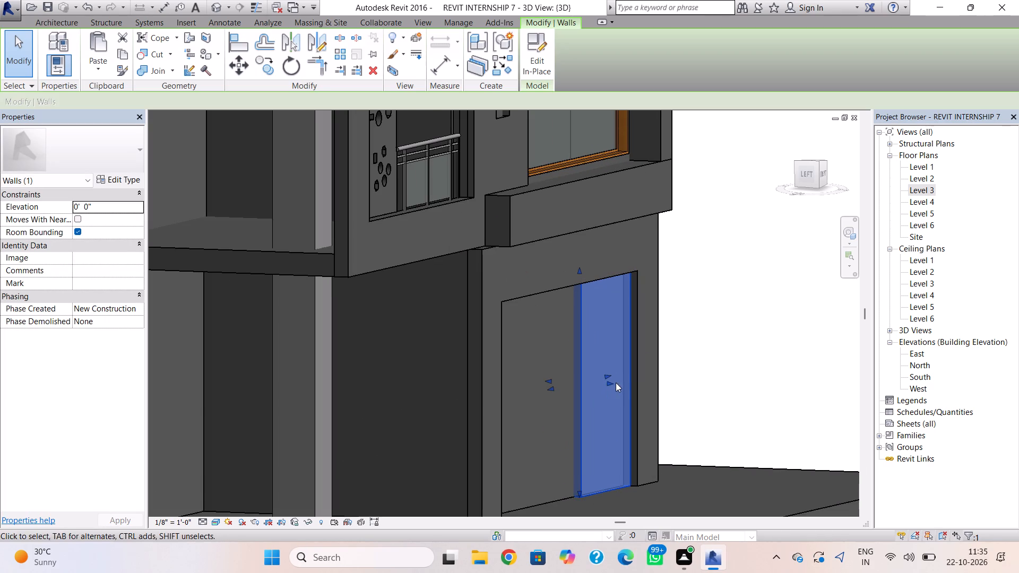
drag(608, 374, 599, 377)
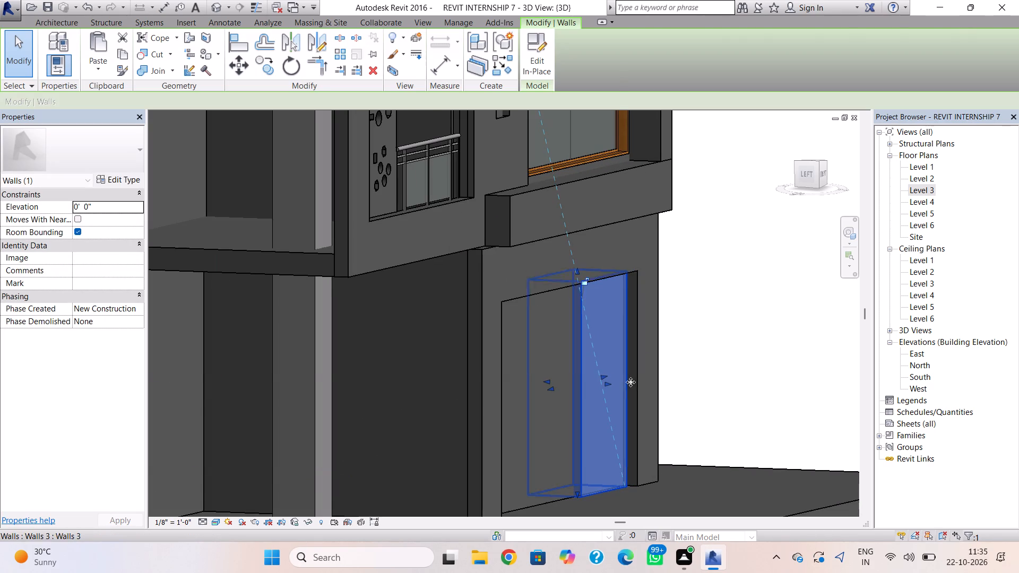
key(Escape)
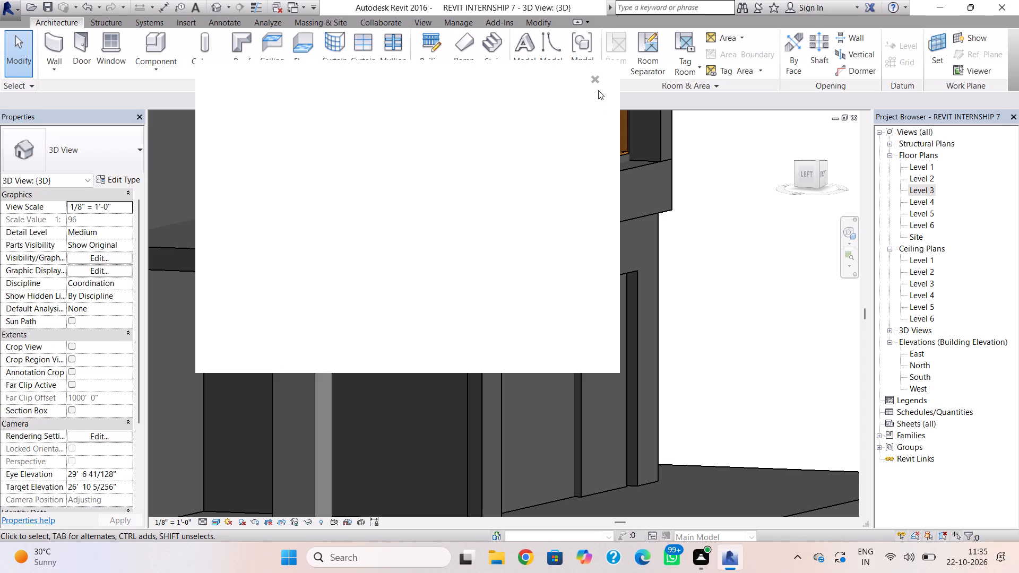
click(591, 79)
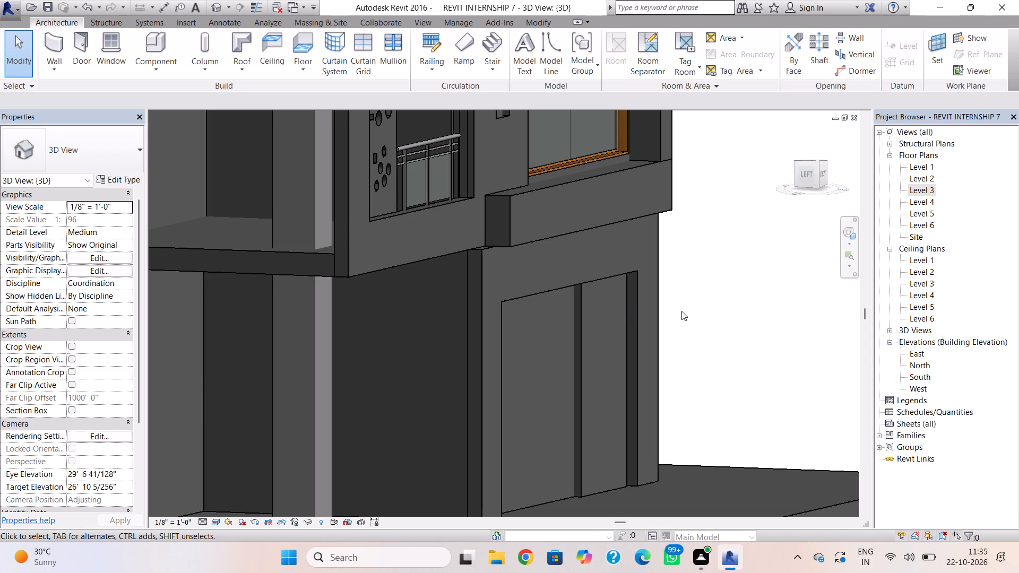
Place a Single-Flush 36" x 84" door in the recessed ground-floor wall behind the front column, centred about 4'-0" from the wall's outer end.
shift+right_drag(697, 311, 503, 327)
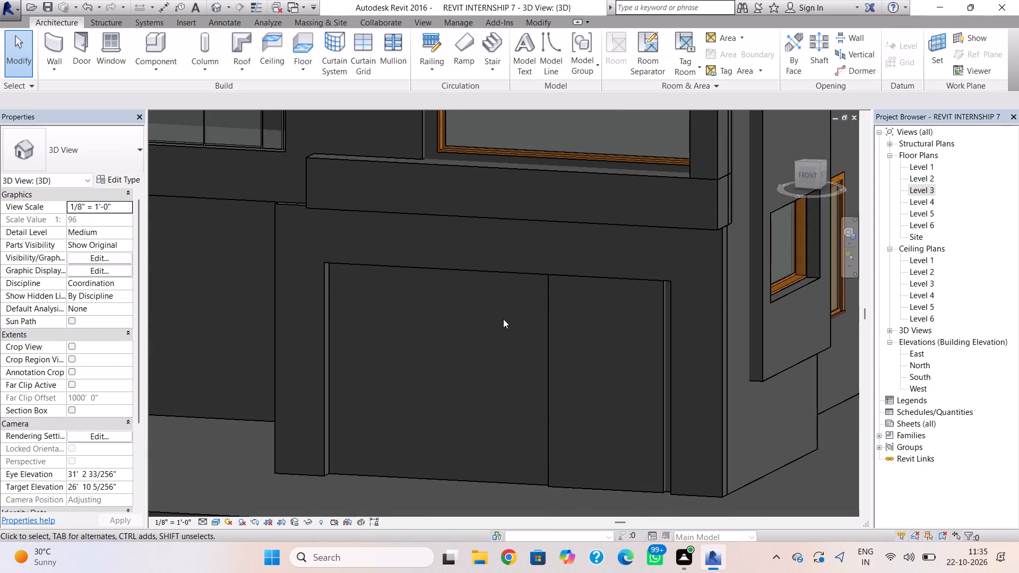
middle_drag(504, 316, 557, 308)
middle_drag(373, 270, 549, 328)
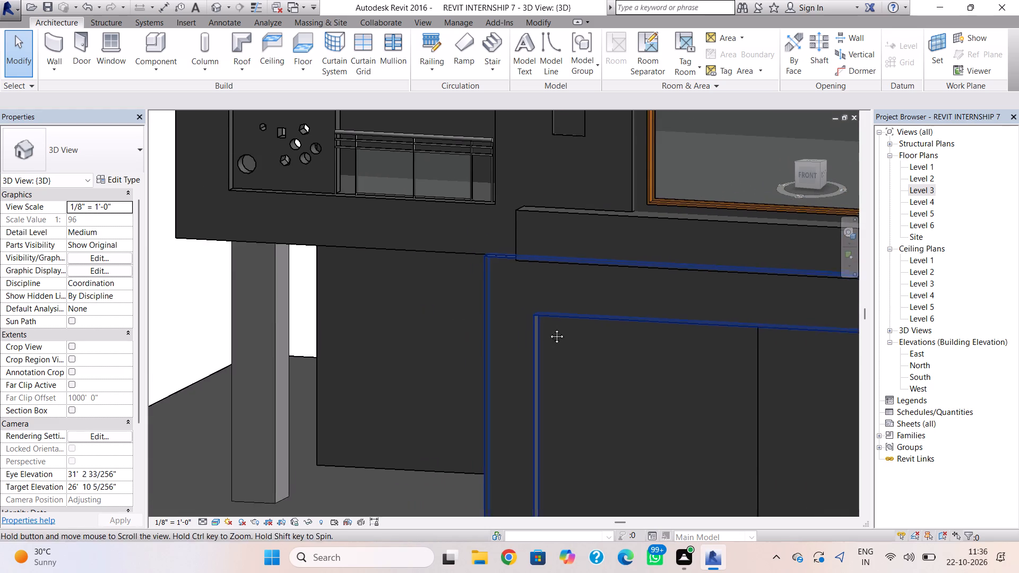
middle_drag(549, 328, 564, 324)
click(79, 50)
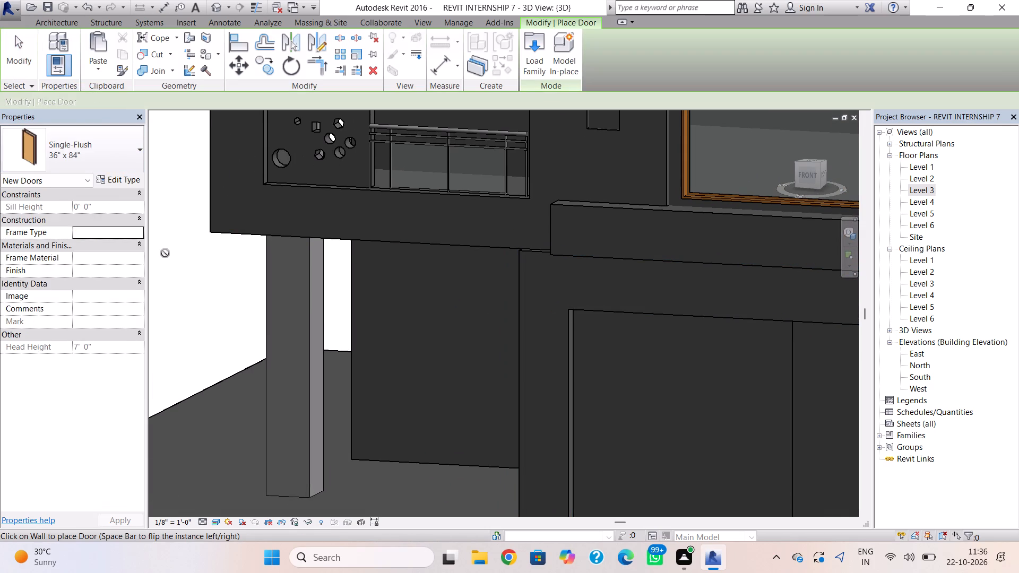
click(443, 388)
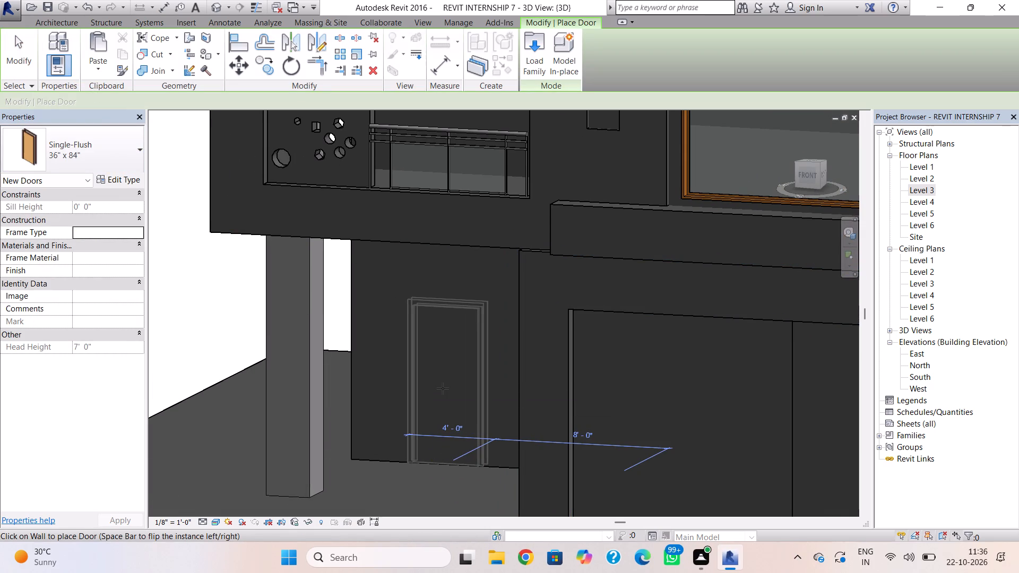
Place another Single-Flush 36" x 84" door in the recessed wall behind the Level 2 balcony's glass railing, above the ground-floor door.
middle_drag(419, 354, 401, 431)
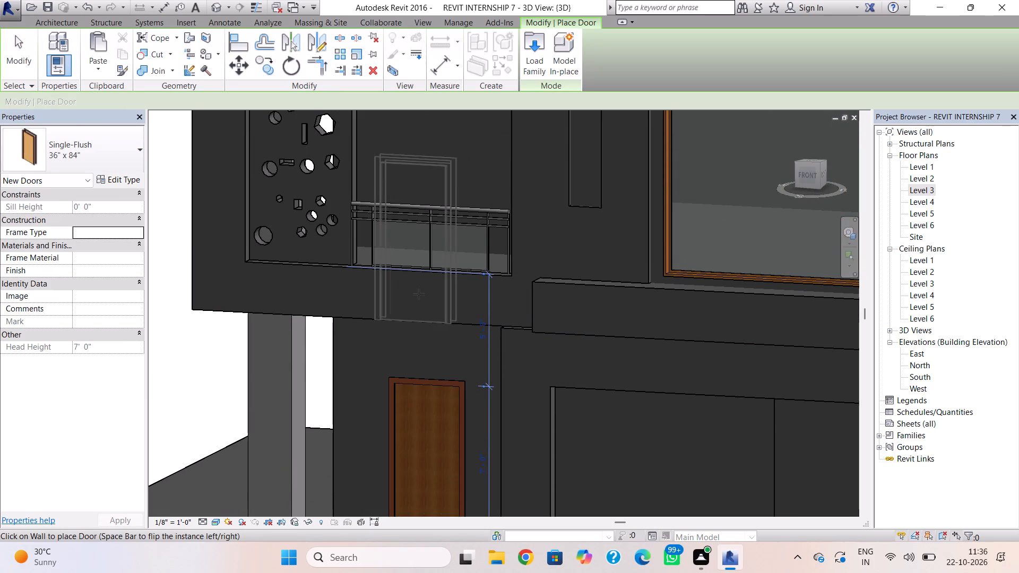
middle_drag(434, 239, 434, 271)
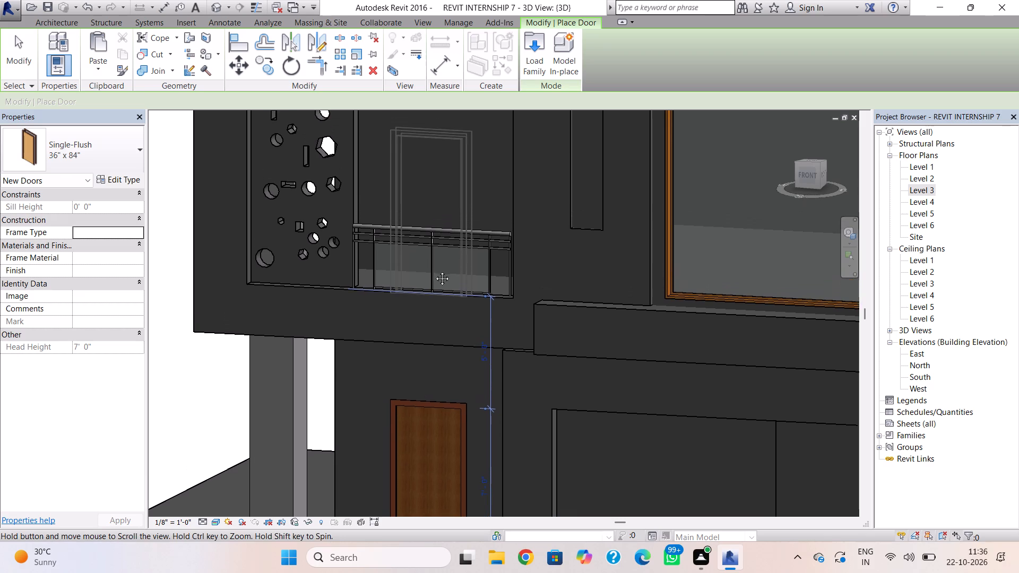
middle_drag(434, 271, 427, 308)
scroll(427, 308, up, 1)
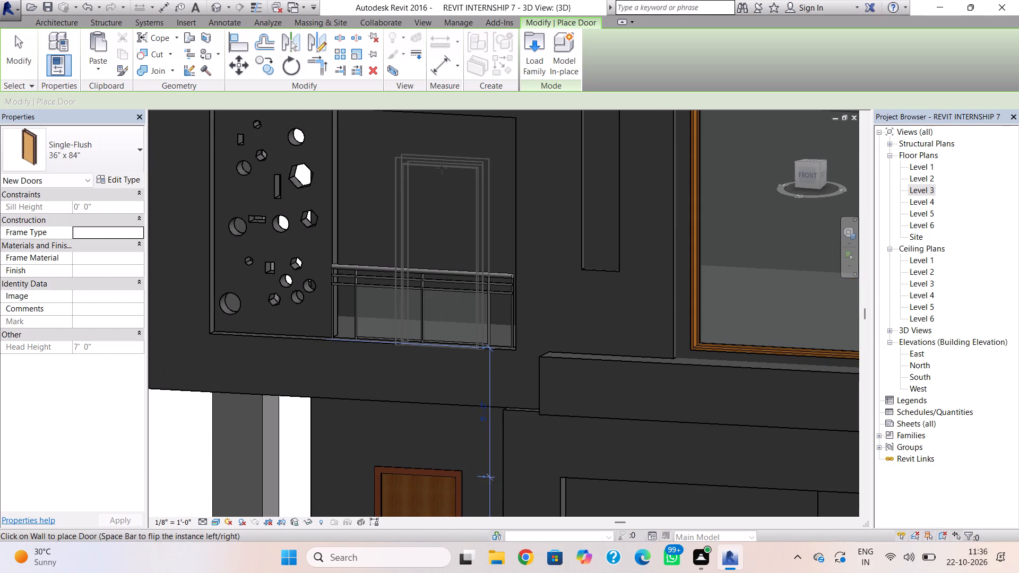
scroll(431, 219, down, 4)
middle_drag(430, 238, 431, 254)
click(428, 247)
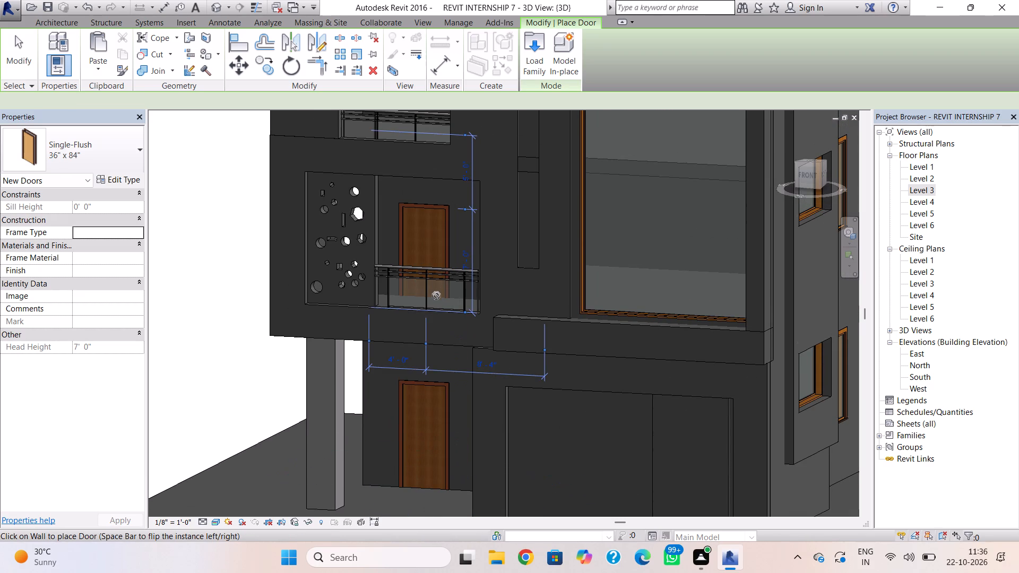
key(Escape)
shift+right_drag(304, 303, 384, 287)
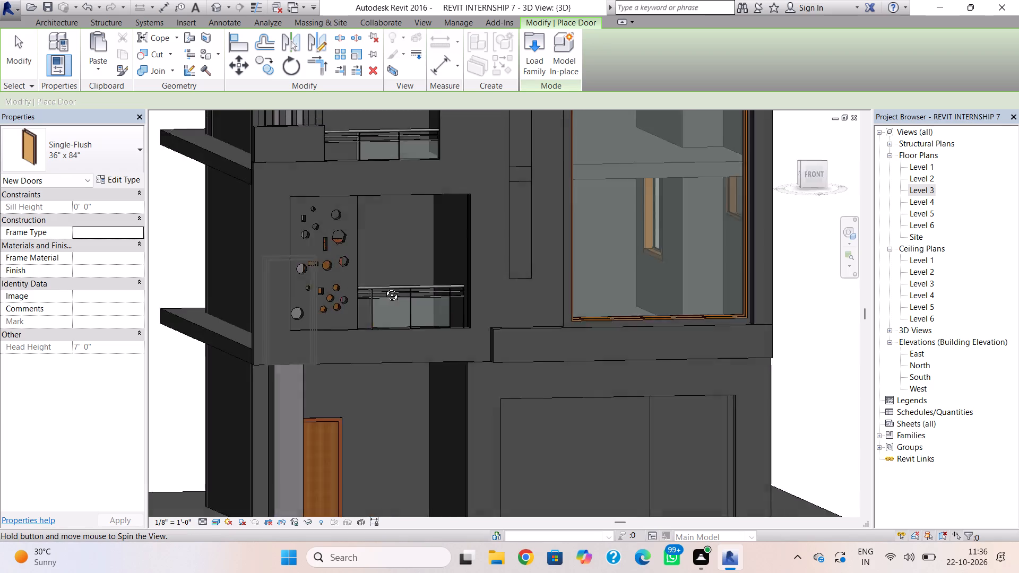
shift+right_drag(384, 287, 530, 308)
middle_drag(524, 325, 489, 180)
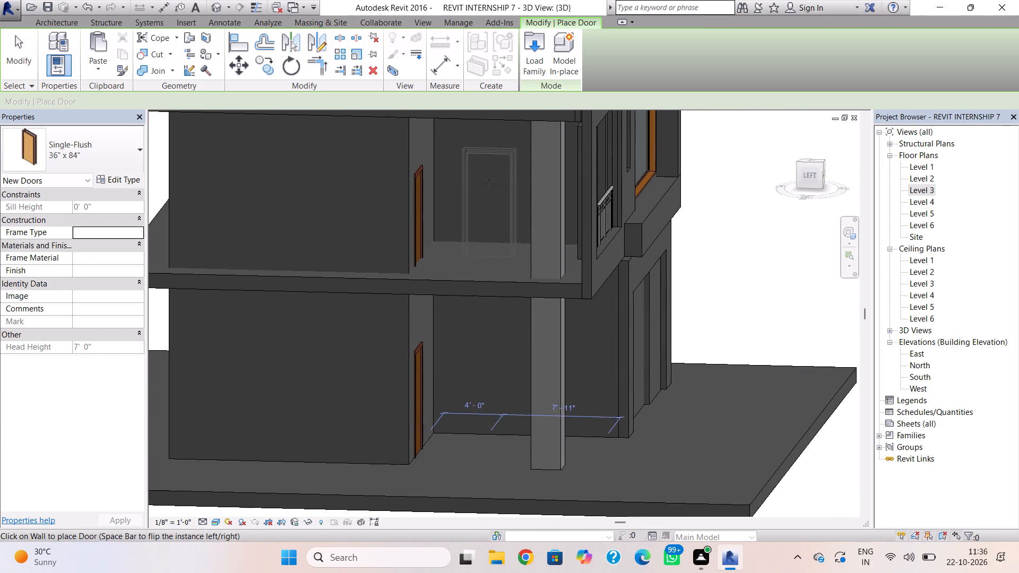
key(Escape)
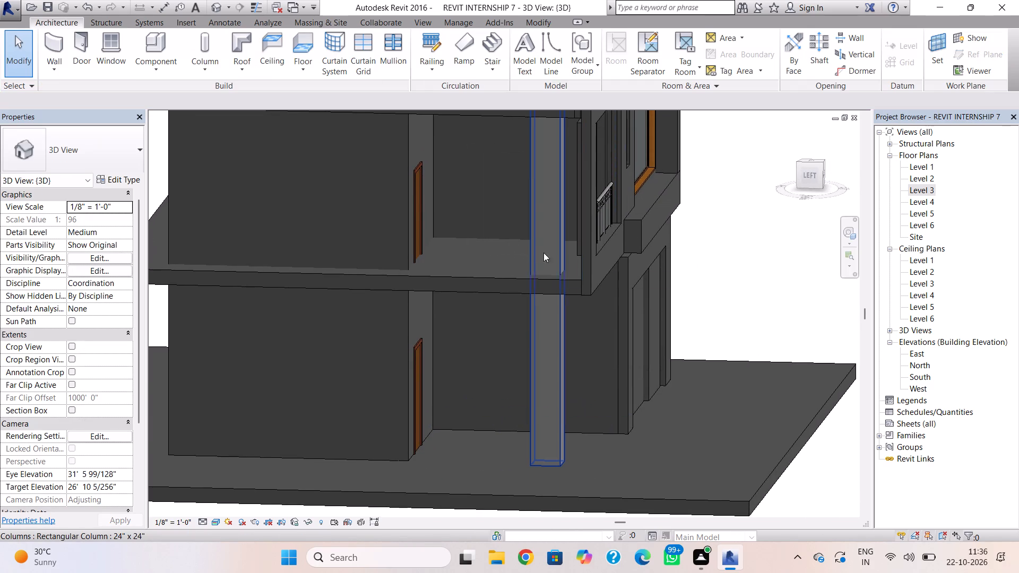
In the Level 3 floor plan, draw a Generic - 8" wall about 11'-6" long along the balcony's open side edge, unconnected height 12'-0".
click(914, 187)
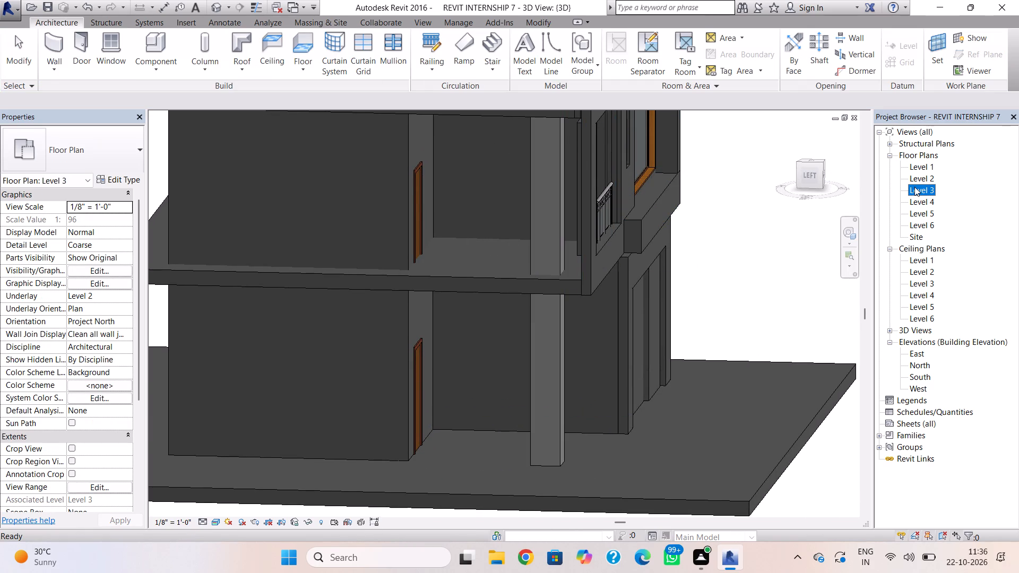
click(914, 187)
shift+right_drag(562, 256, 577, 263)
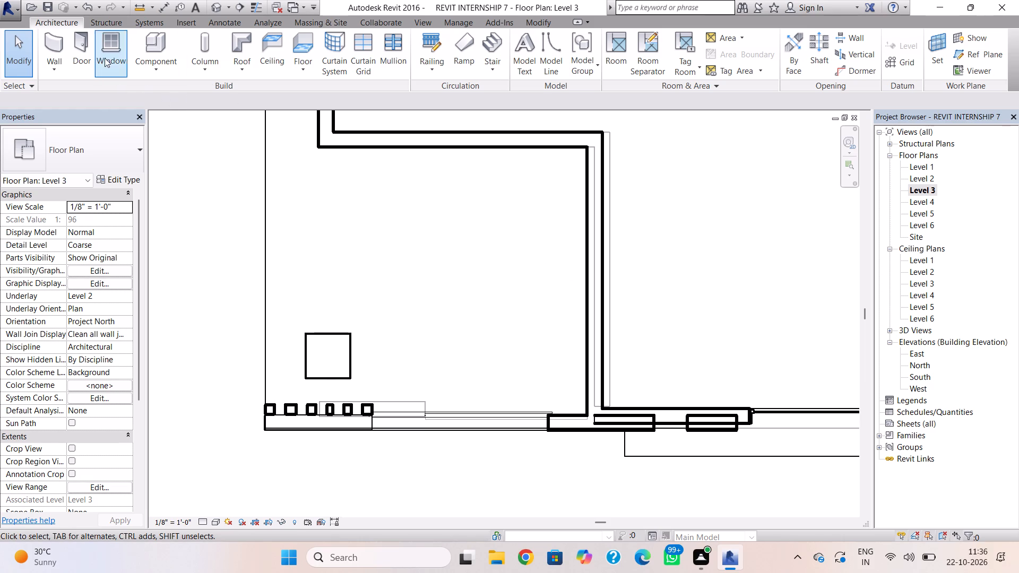
click(64, 46)
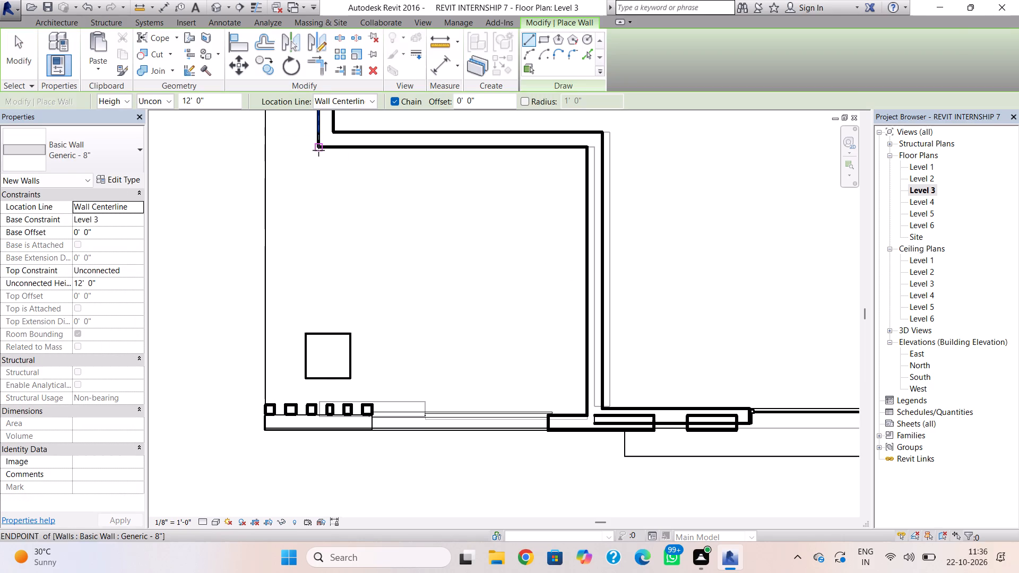
click(265, 149)
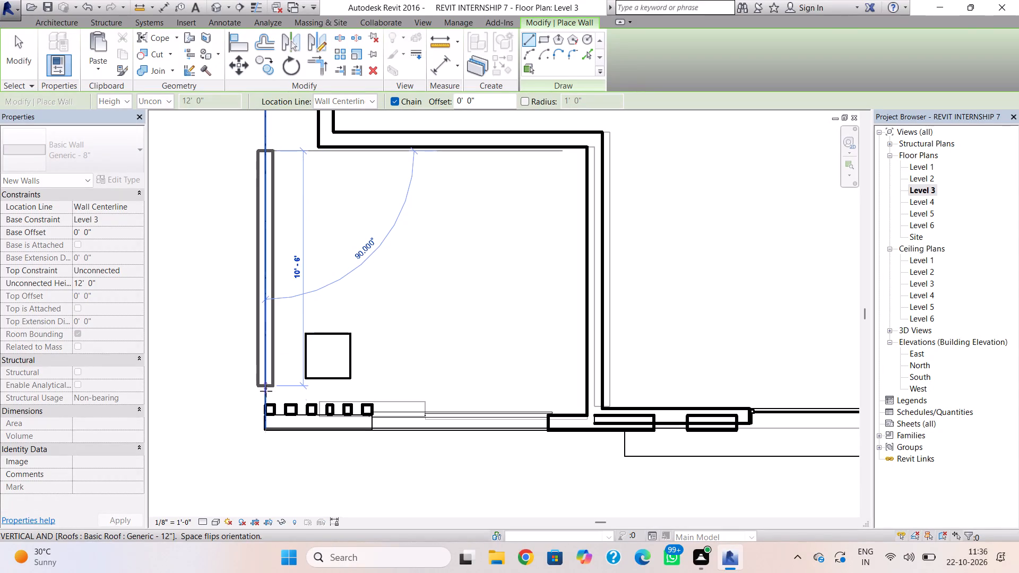
click(265, 403)
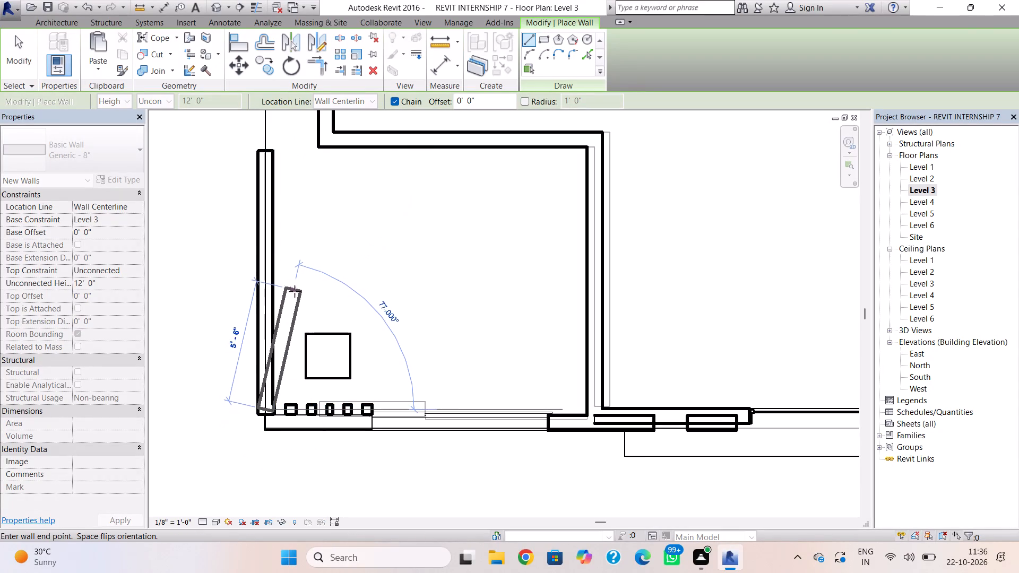
key(Escape)
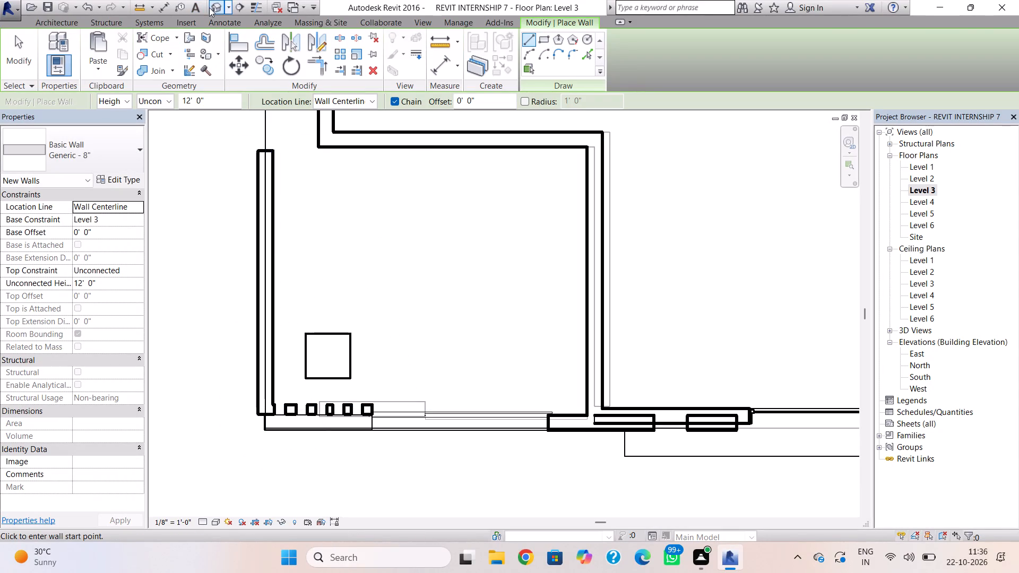
click(209, 7)
middle_drag(410, 214, 410, 345)
scroll(410, 220, down, 1)
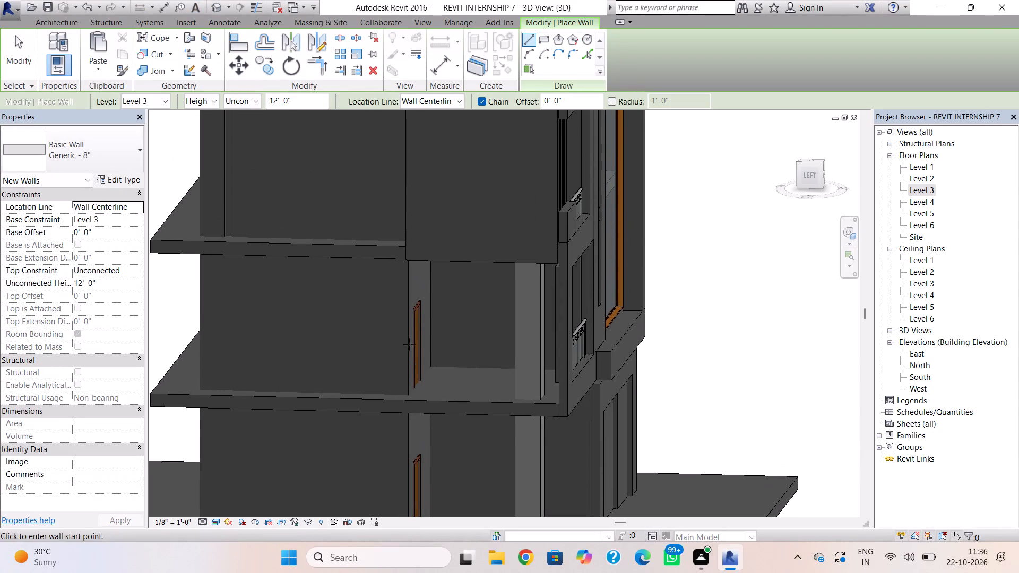
key(Escape)
Set the new balcony side wall's base constraint to Level 2.
click(452, 259)
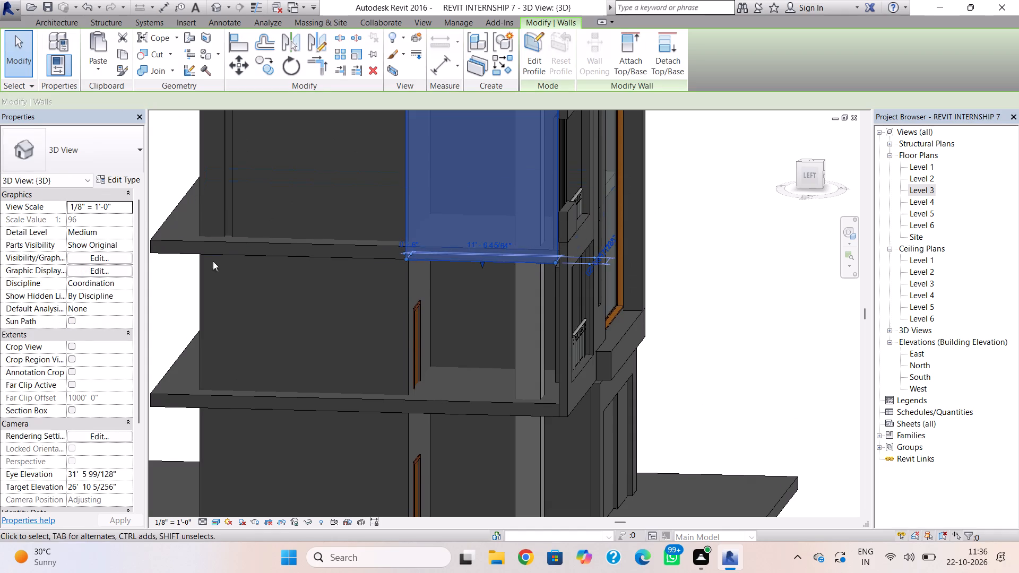
click(126, 218)
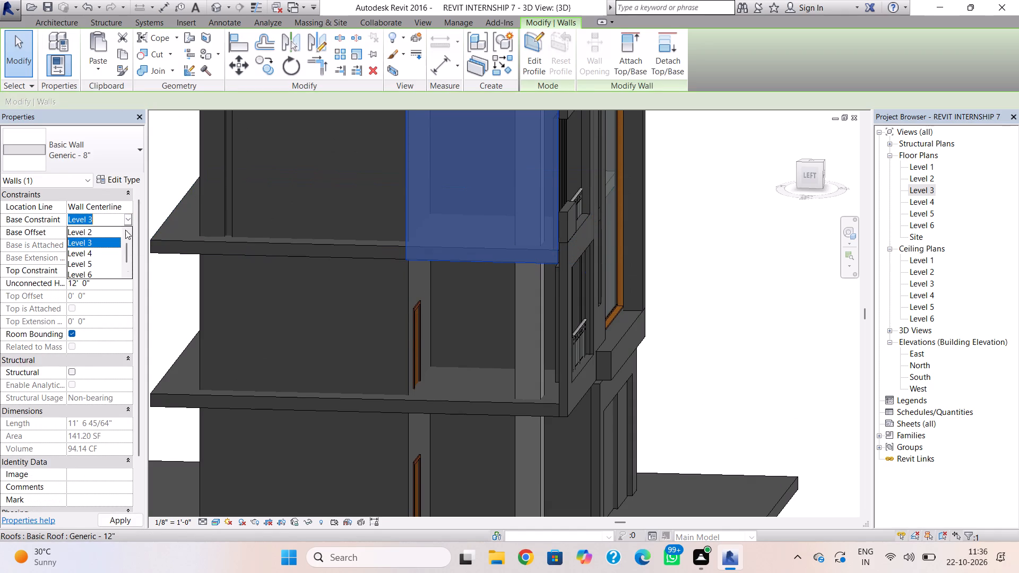
click(114, 232)
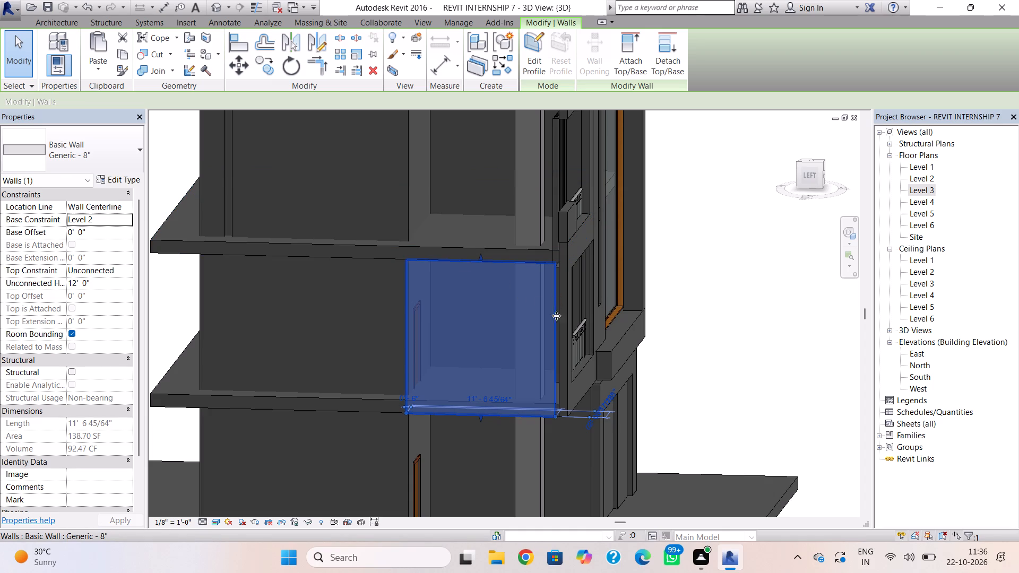
key(Escape)
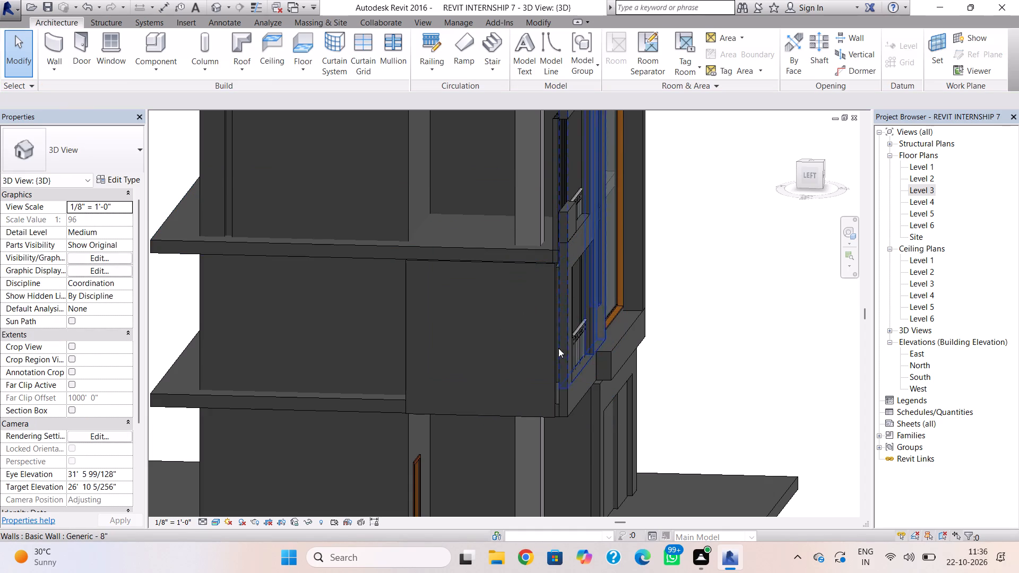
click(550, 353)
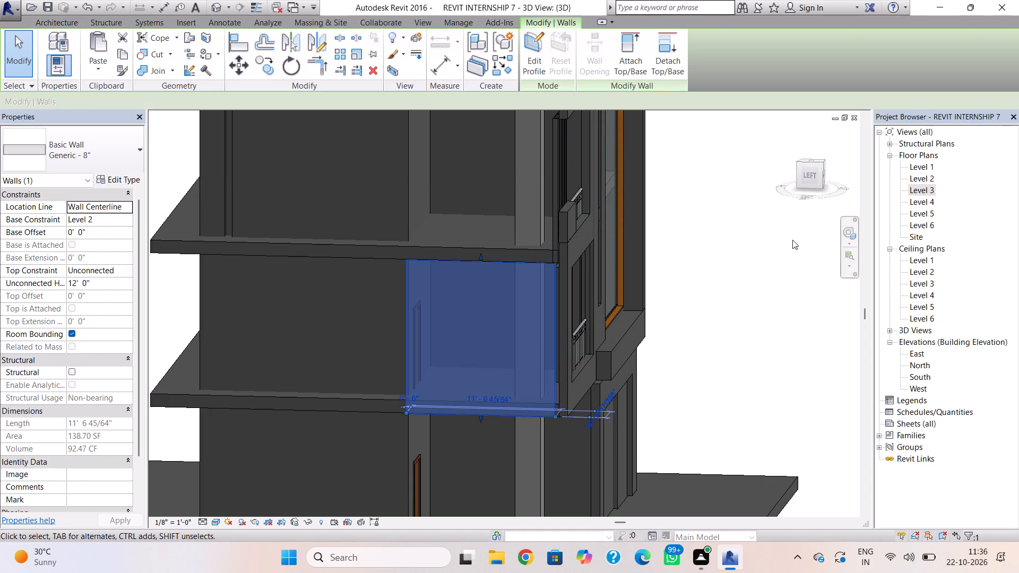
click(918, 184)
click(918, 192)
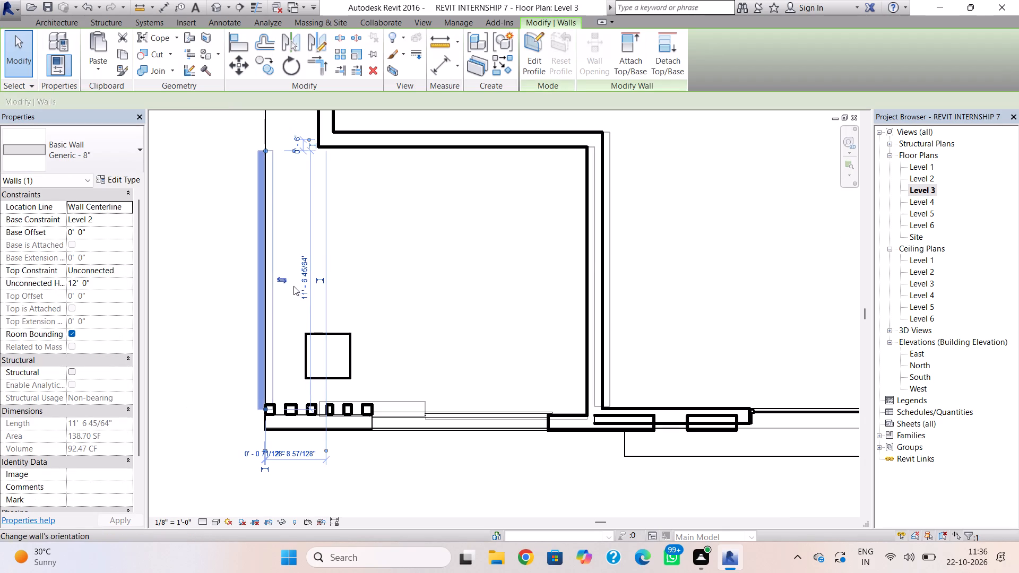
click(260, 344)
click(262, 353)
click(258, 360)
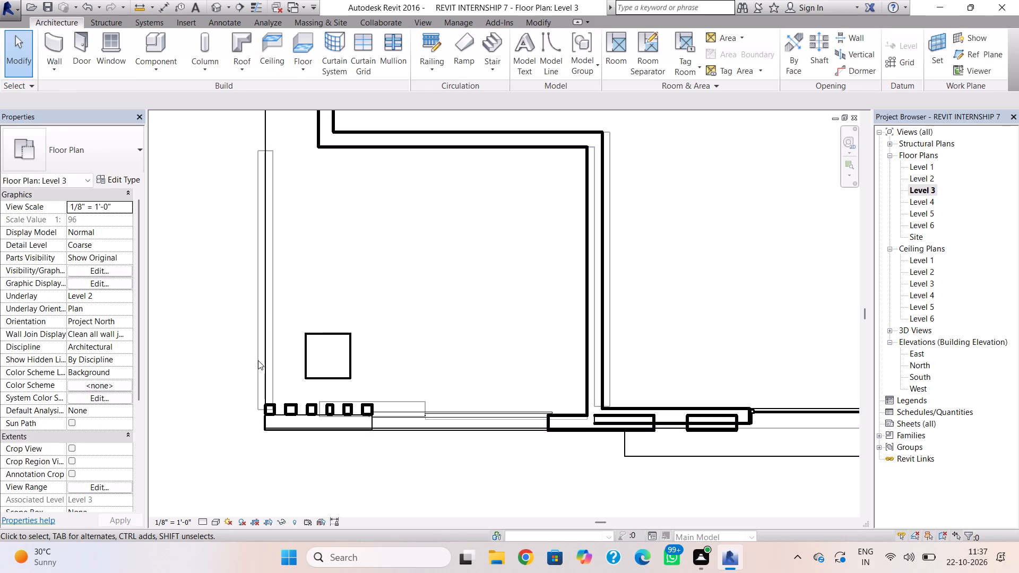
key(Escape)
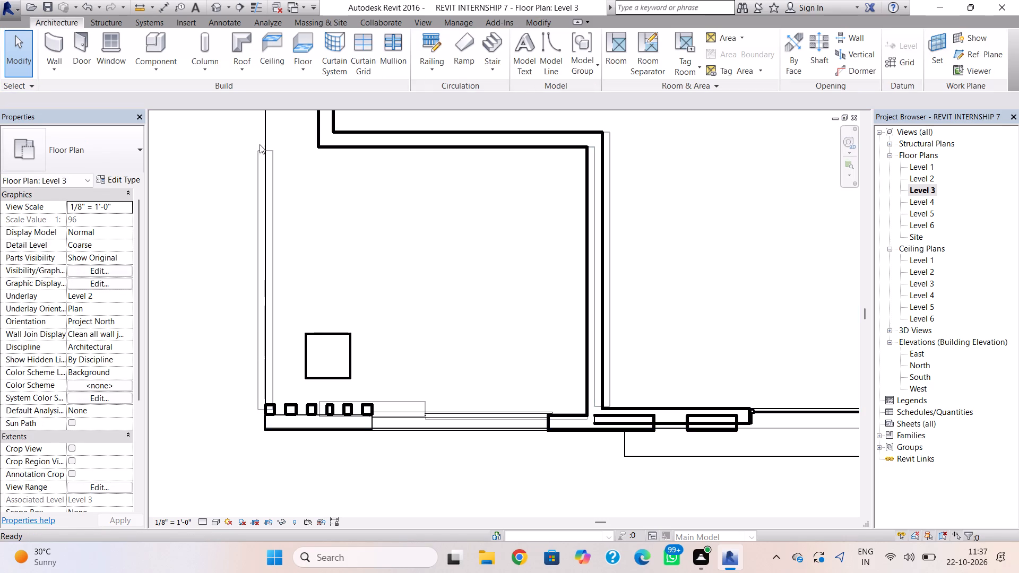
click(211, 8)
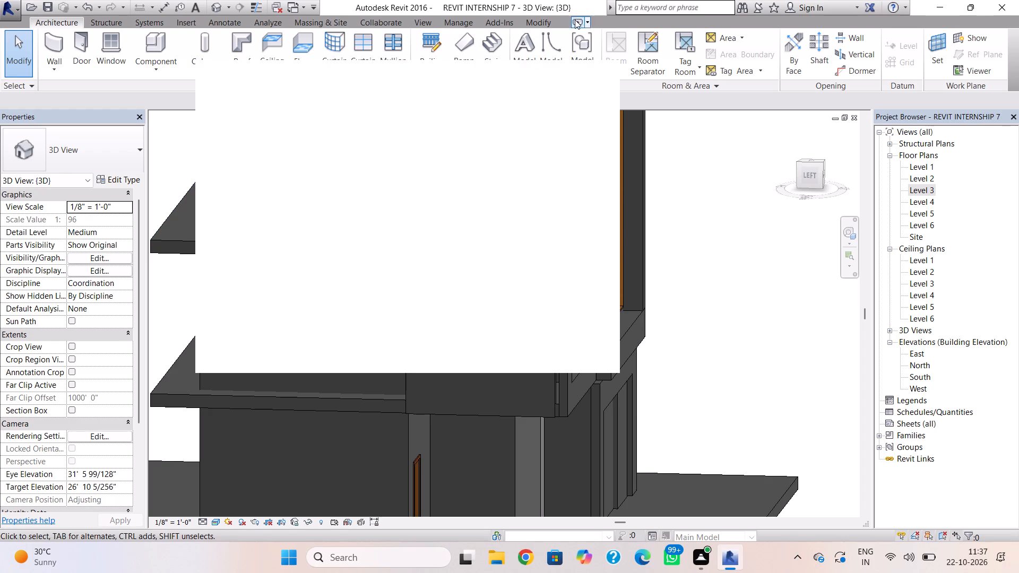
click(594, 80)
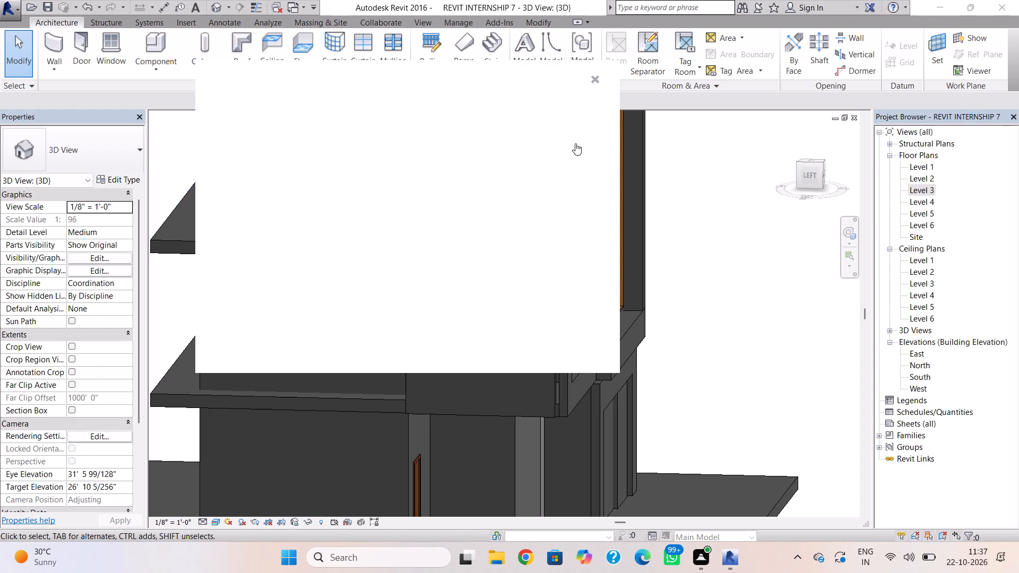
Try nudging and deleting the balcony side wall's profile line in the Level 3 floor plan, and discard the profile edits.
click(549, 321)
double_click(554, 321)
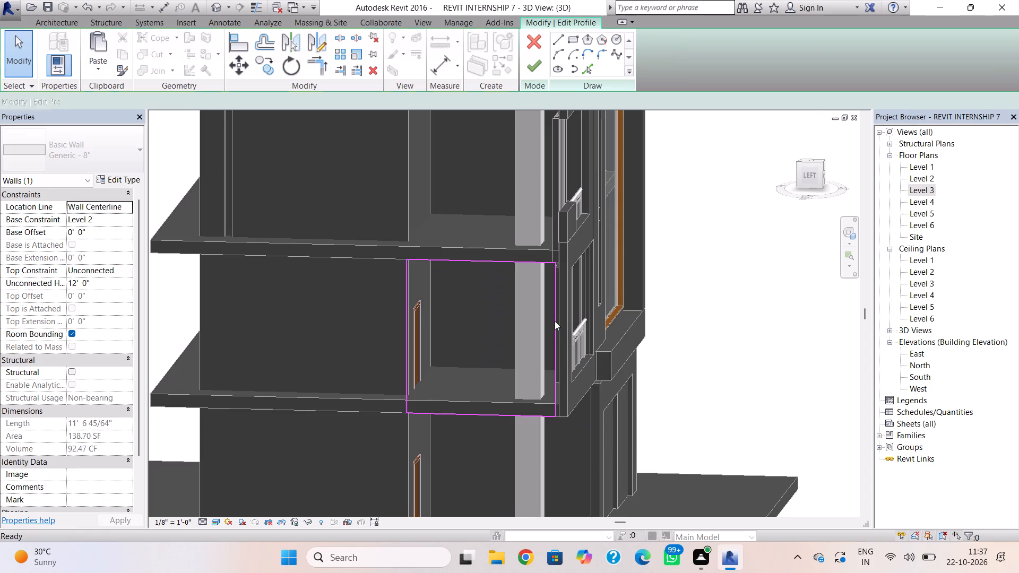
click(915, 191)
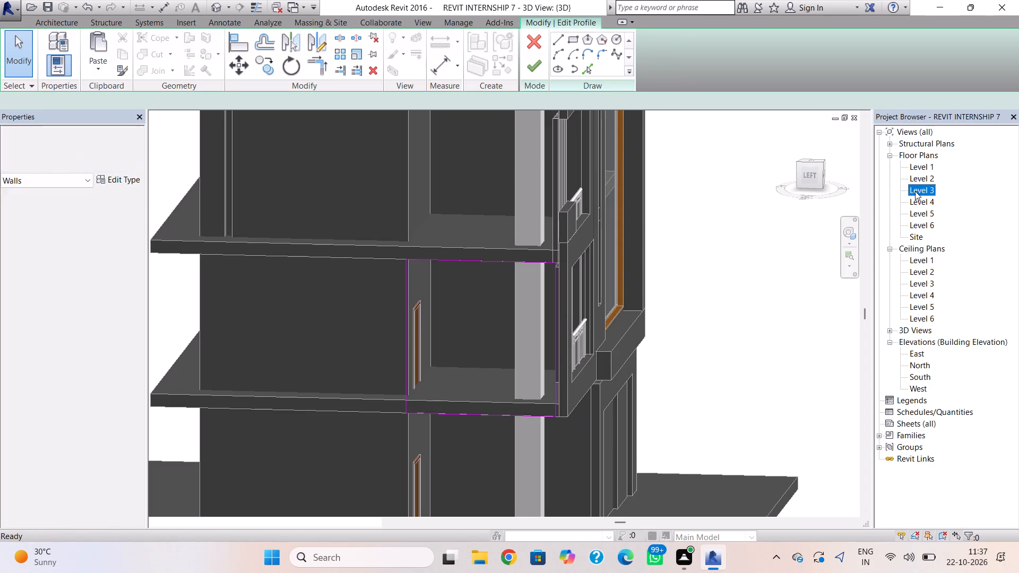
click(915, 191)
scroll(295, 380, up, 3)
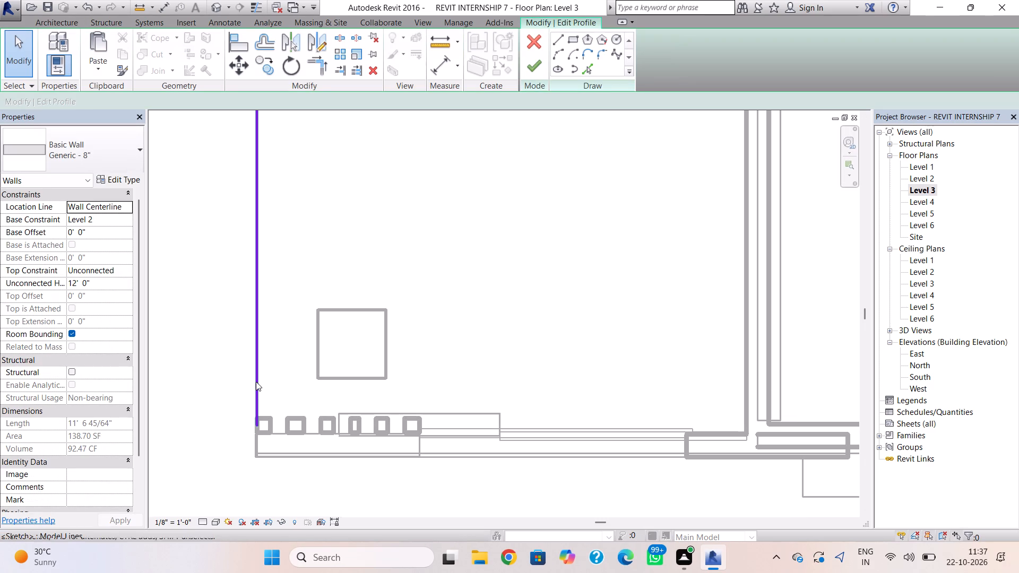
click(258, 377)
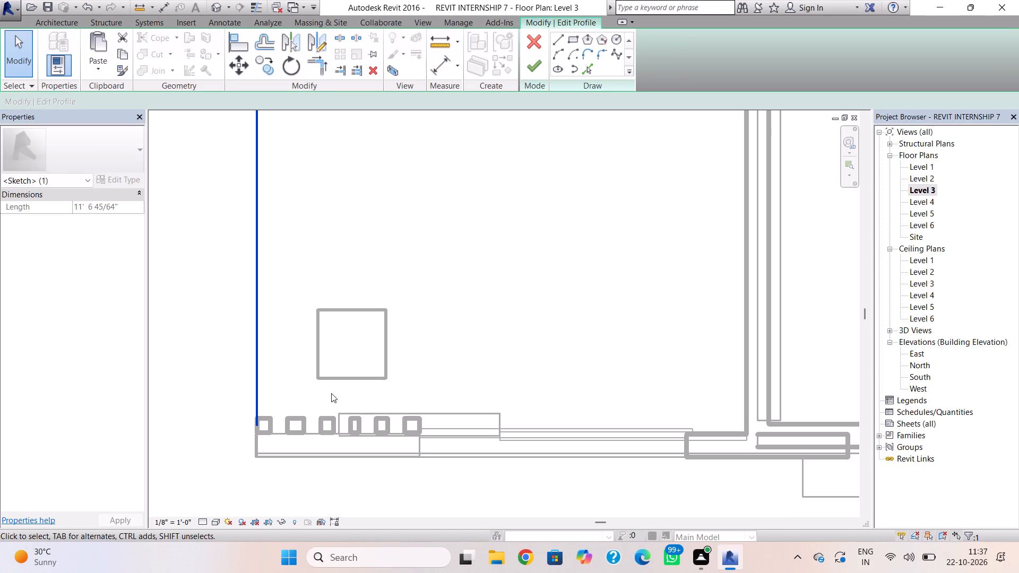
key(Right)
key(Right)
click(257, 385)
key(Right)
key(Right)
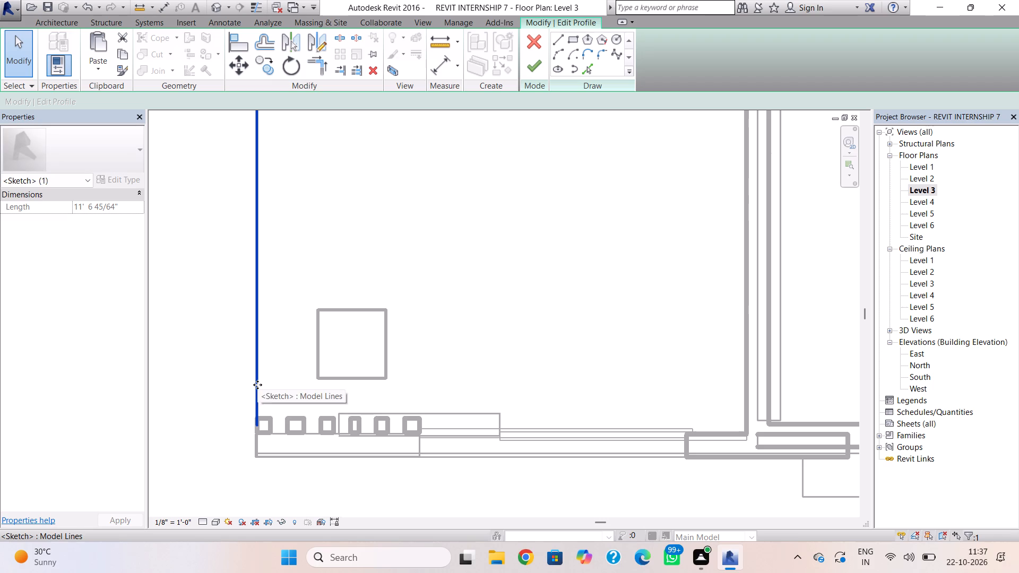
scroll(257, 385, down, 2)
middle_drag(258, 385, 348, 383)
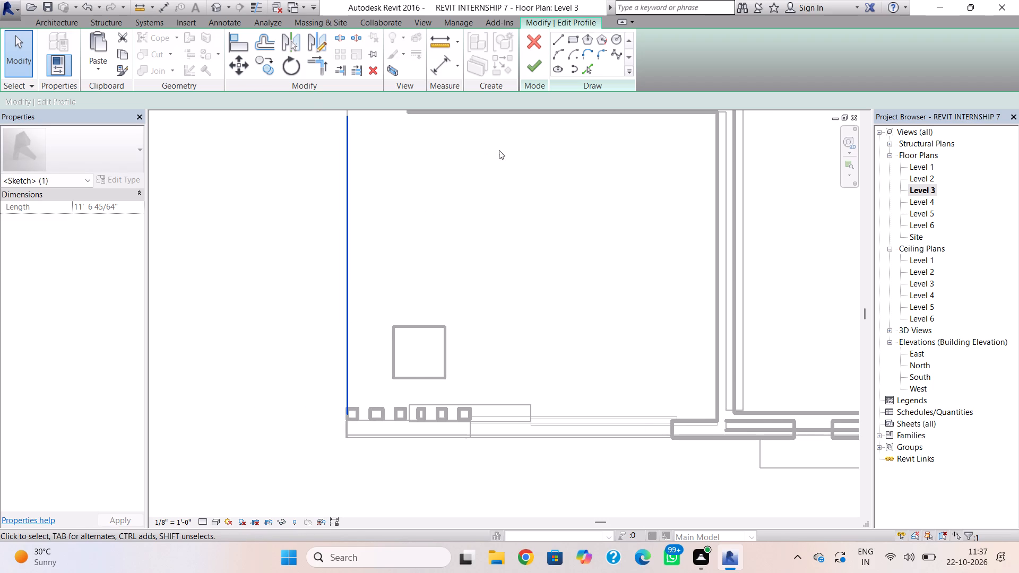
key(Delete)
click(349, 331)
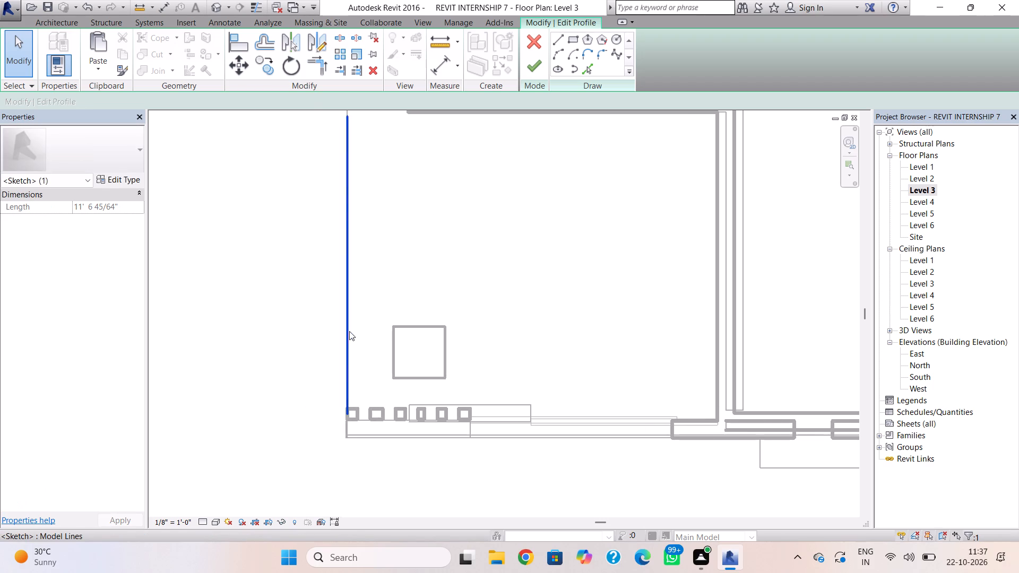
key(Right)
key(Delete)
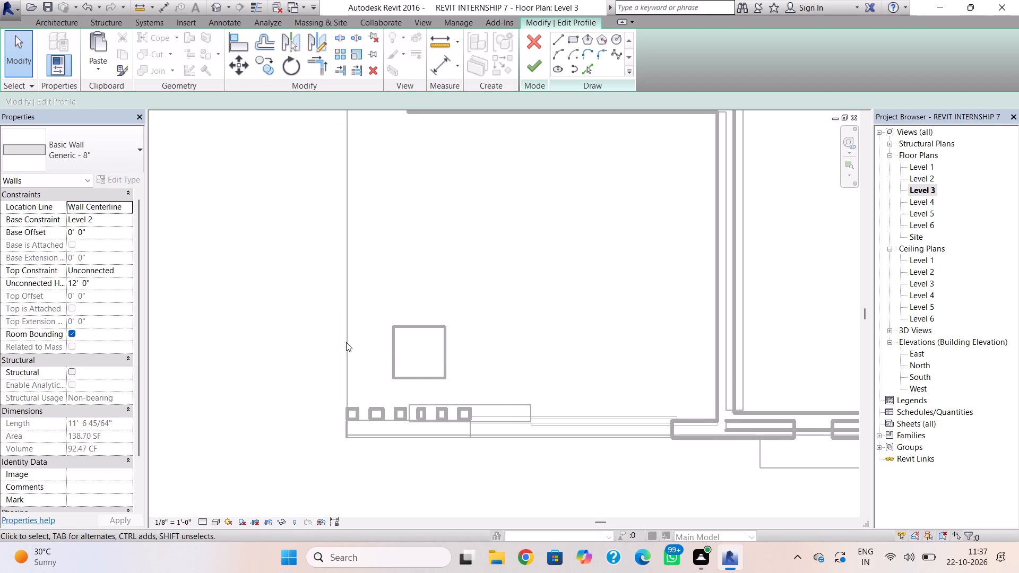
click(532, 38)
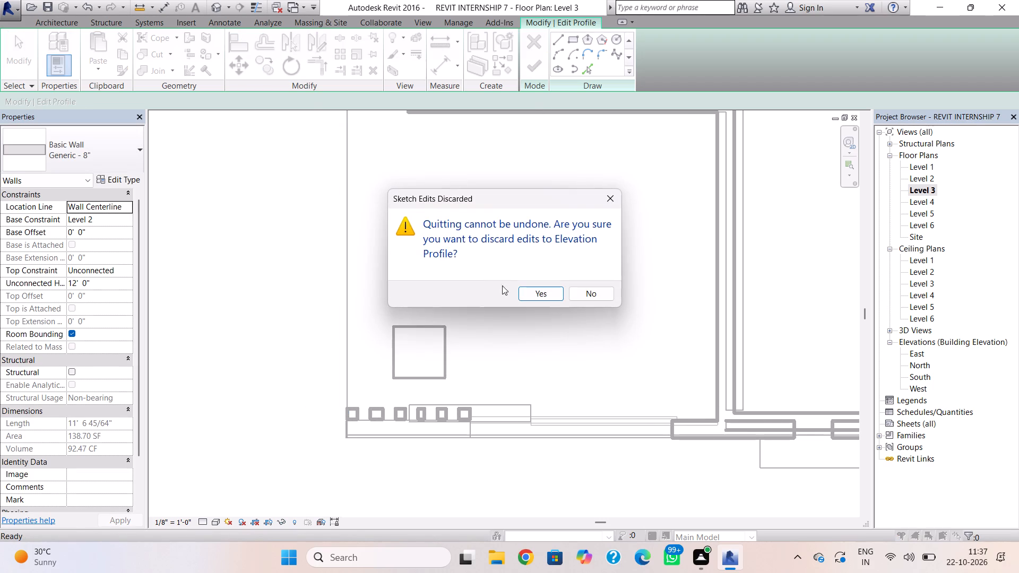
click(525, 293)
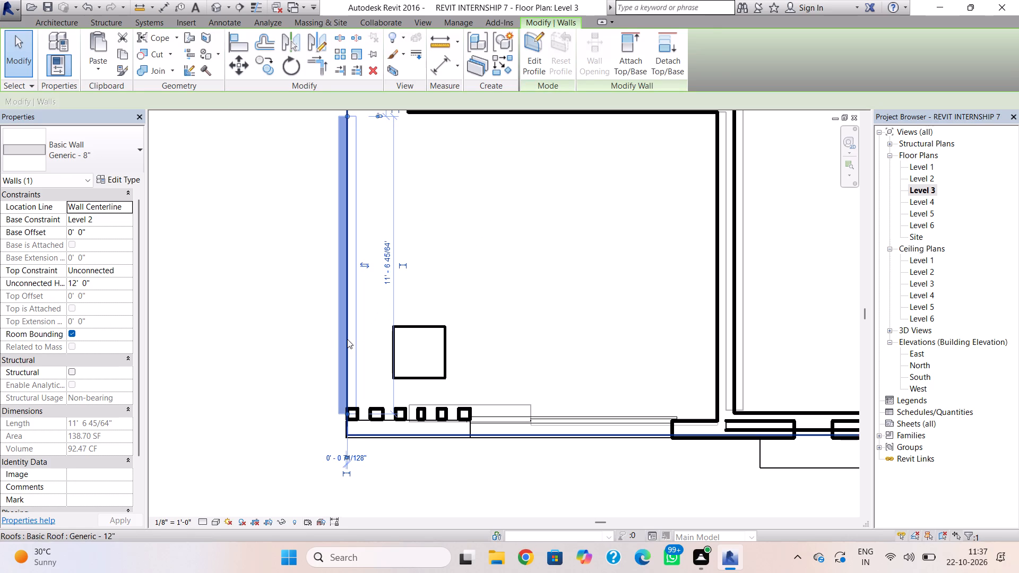
Delete the Generic - 8" wall that encloses the open side of the Level 2 balcony.
click(347, 339)
key(Escape)
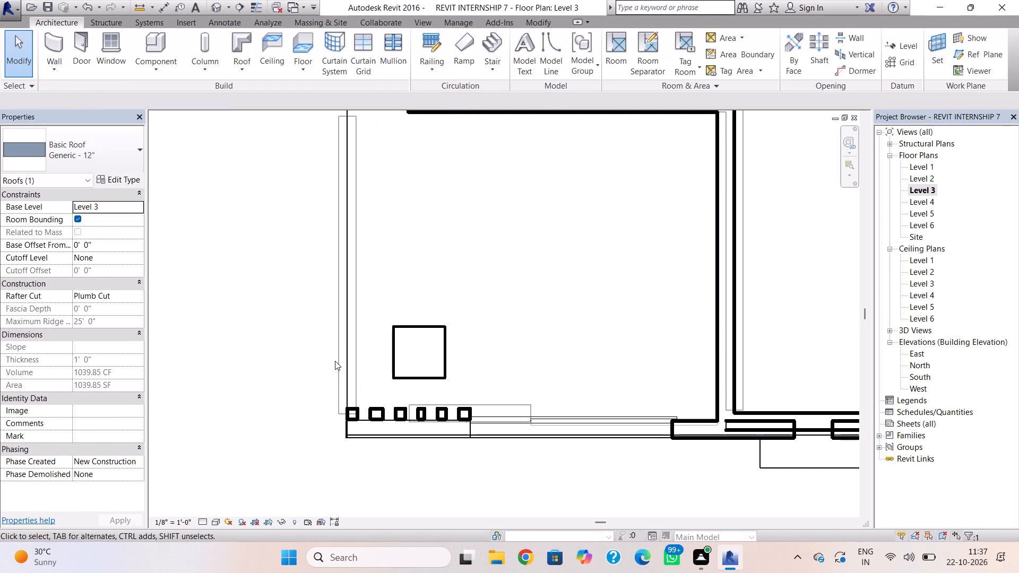
click(340, 409)
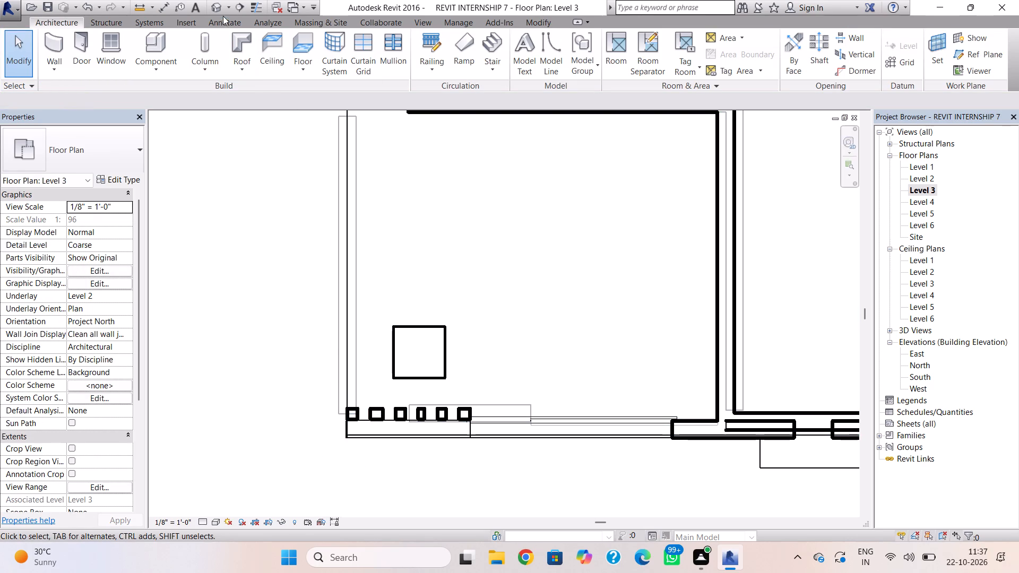
click(219, 10)
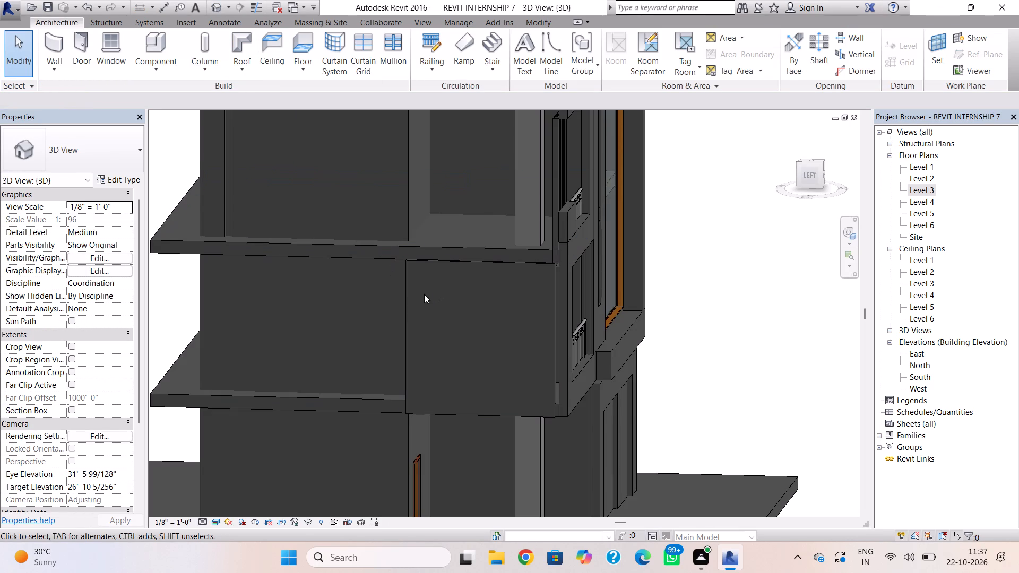
shift+right_drag(429, 281, 536, 274)
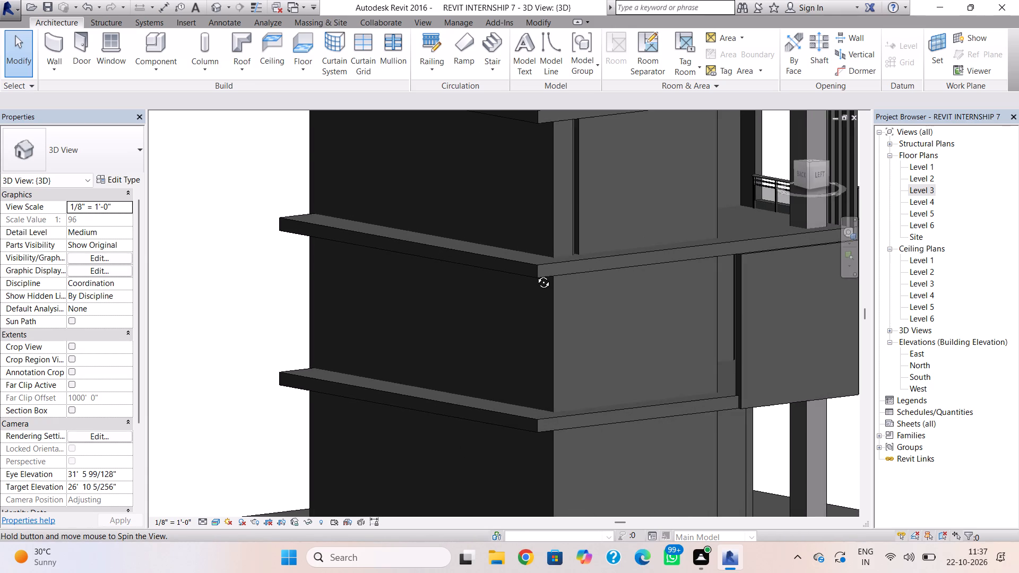
shift+right_drag(536, 274, 457, 283)
click(489, 305)
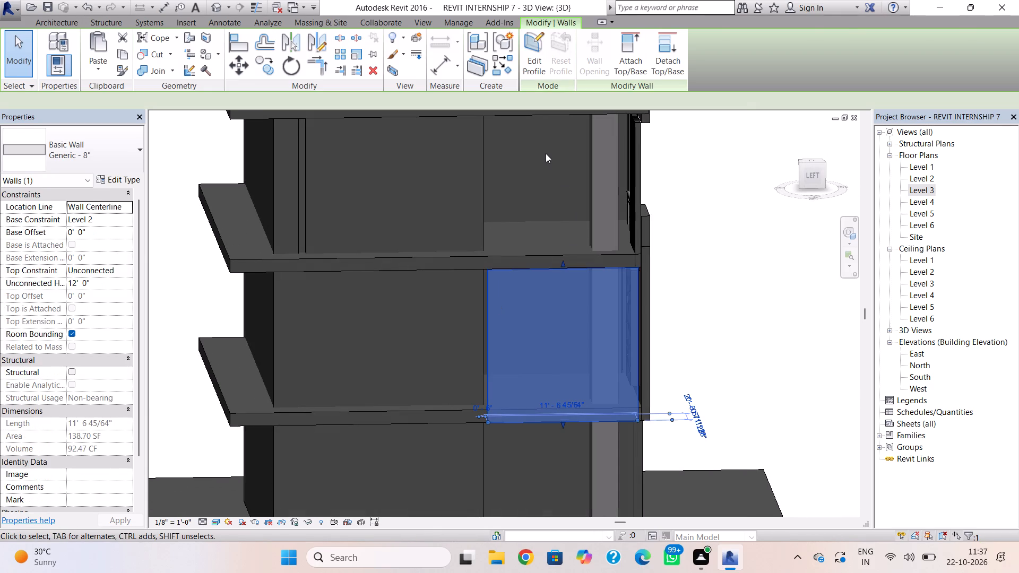
key(Delete)
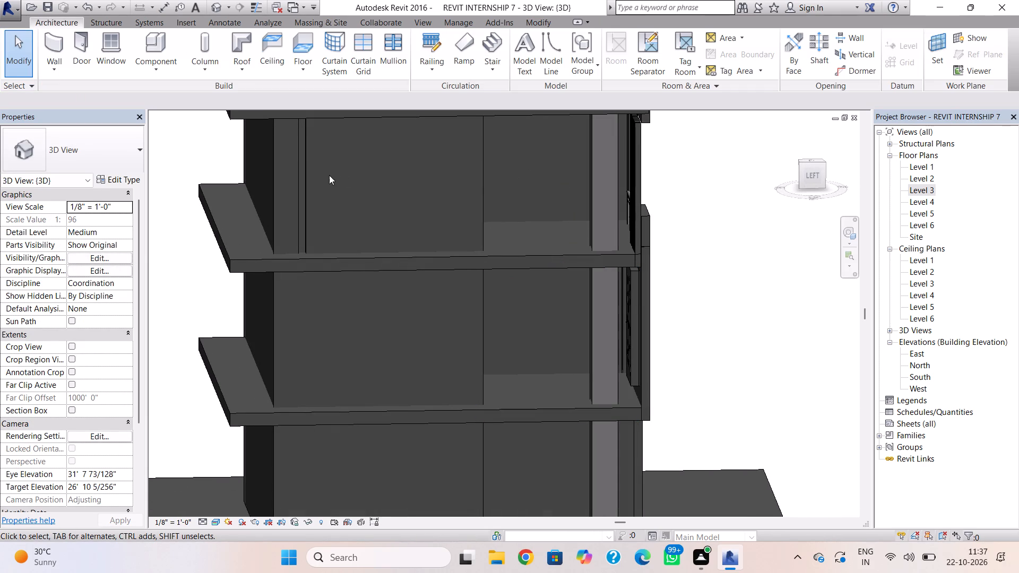
In the Level 2 floor plan, draw a Generic - 8" wall about 12'-0" long along the balcony's open side edge, location line Finish Face: Exterior.
double_click(913, 180)
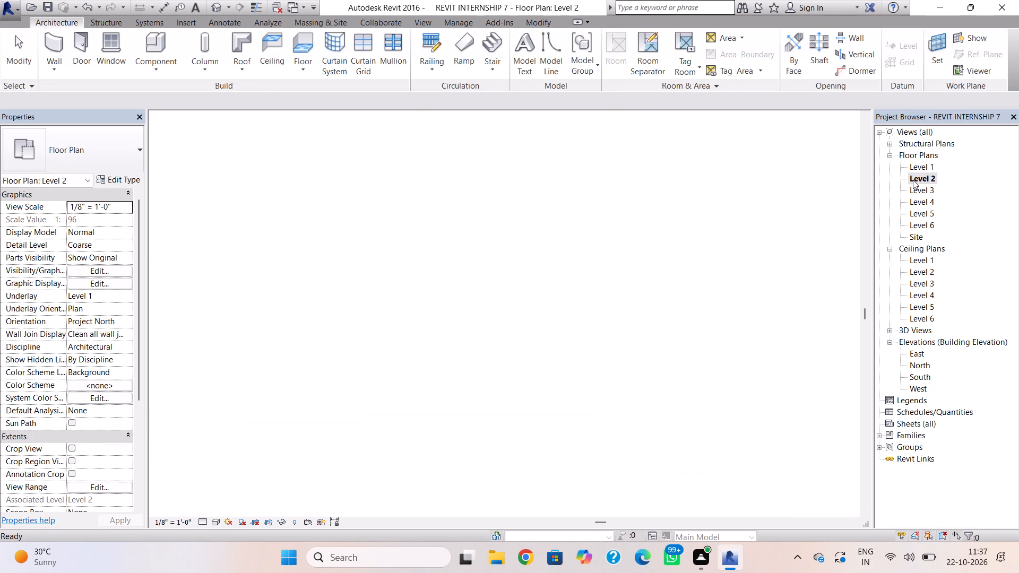
scroll(599, 238, down, 3)
scroll(531, 255, down, 3)
middle_drag(528, 254, 634, 260)
scroll(528, 254, down, 1)
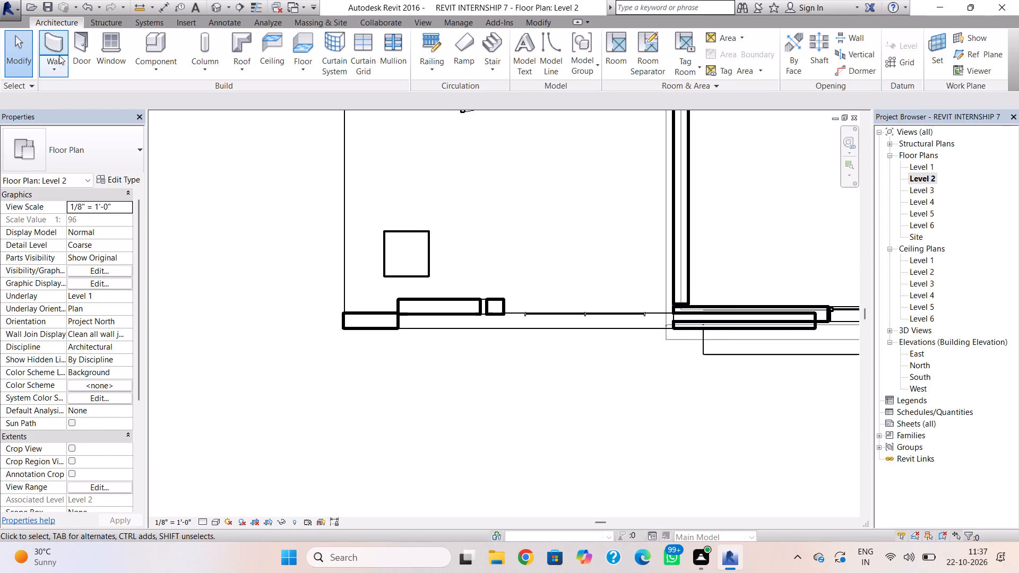
click(57, 49)
click(344, 310)
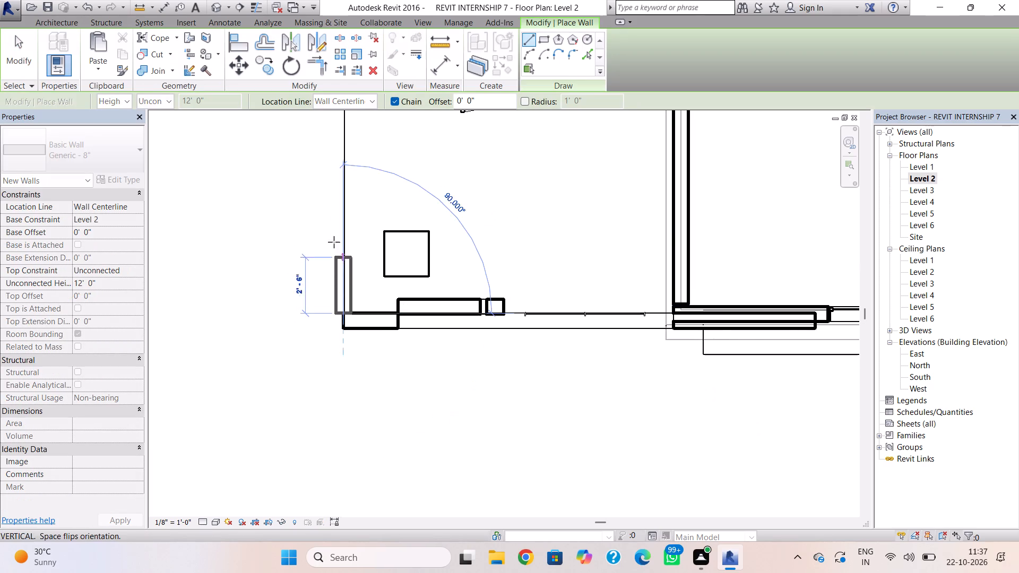
key(Escape)
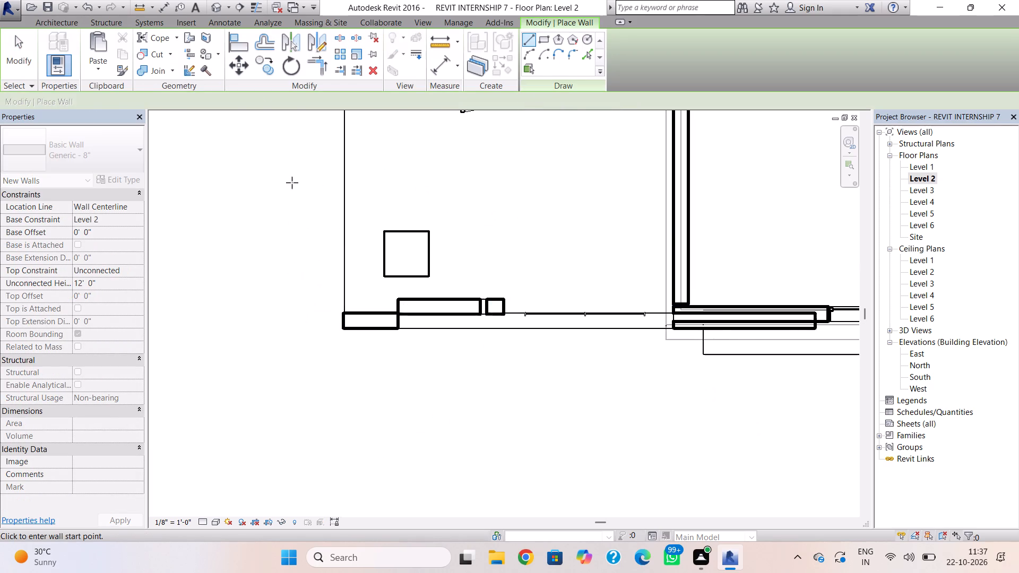
click(65, 27)
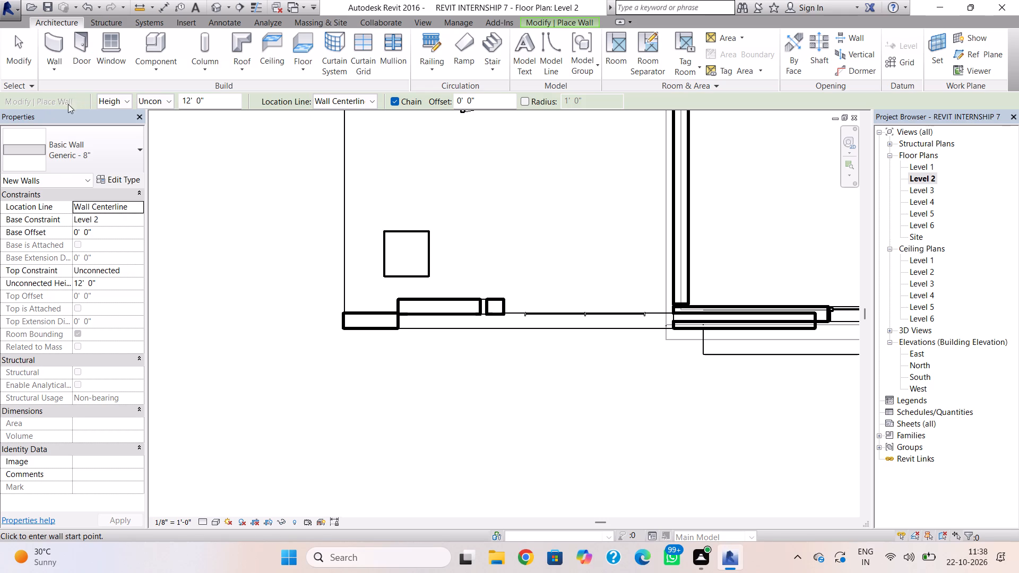
click(336, 98)
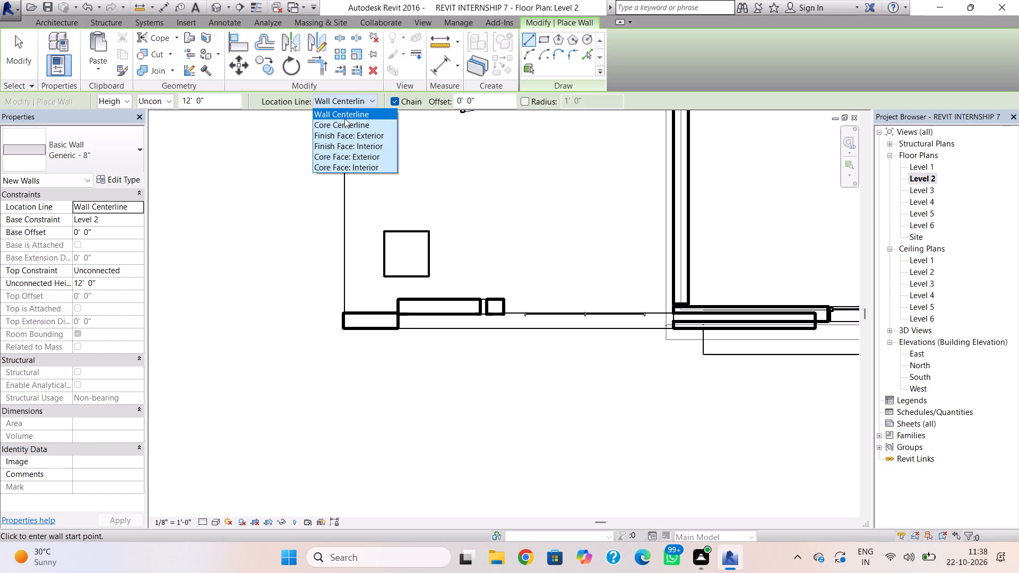
click(349, 135)
click(343, 314)
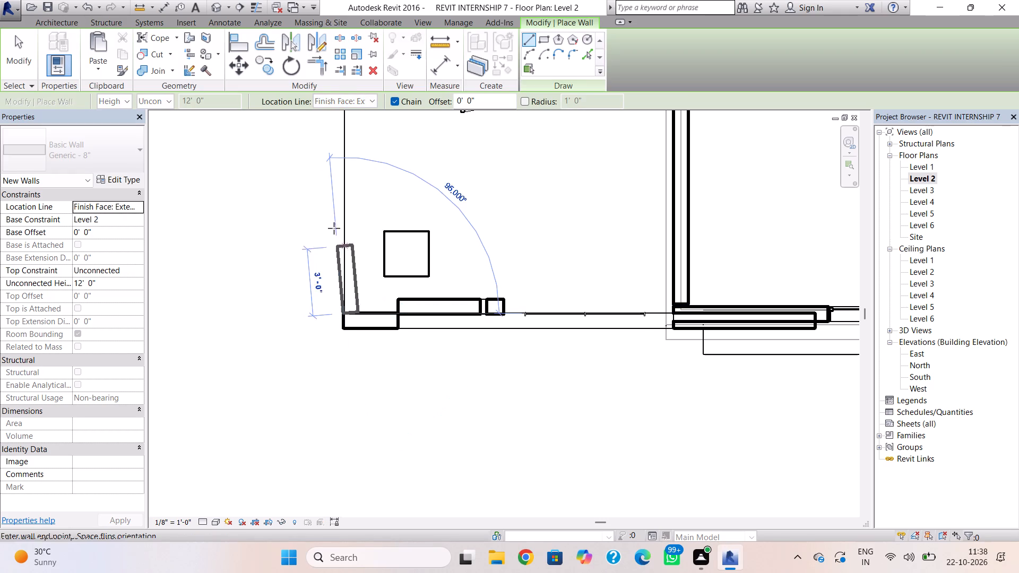
scroll(346, 162, down, 1)
middle_drag(345, 175, 351, 217)
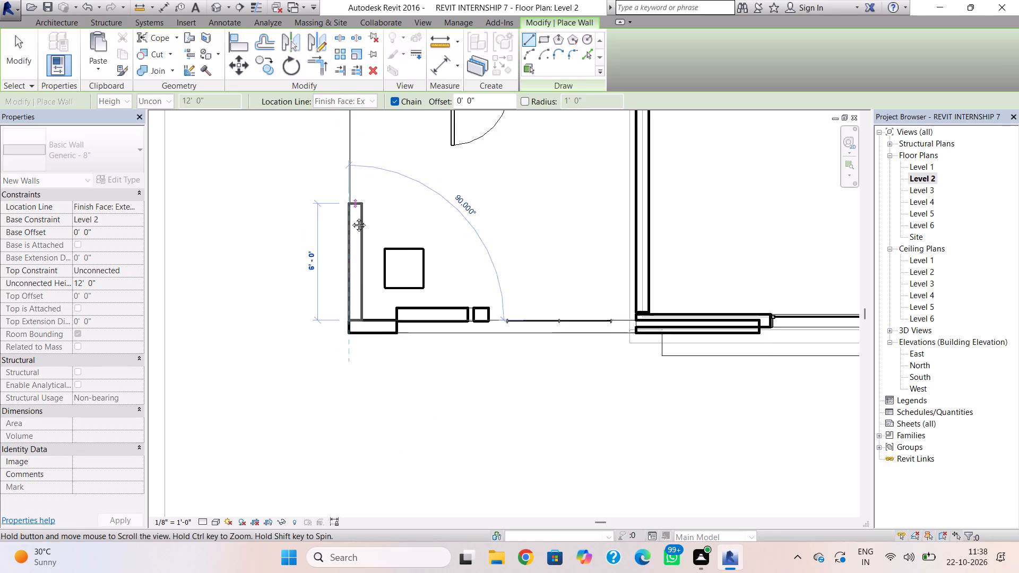
middle_drag(351, 217, 351, 308)
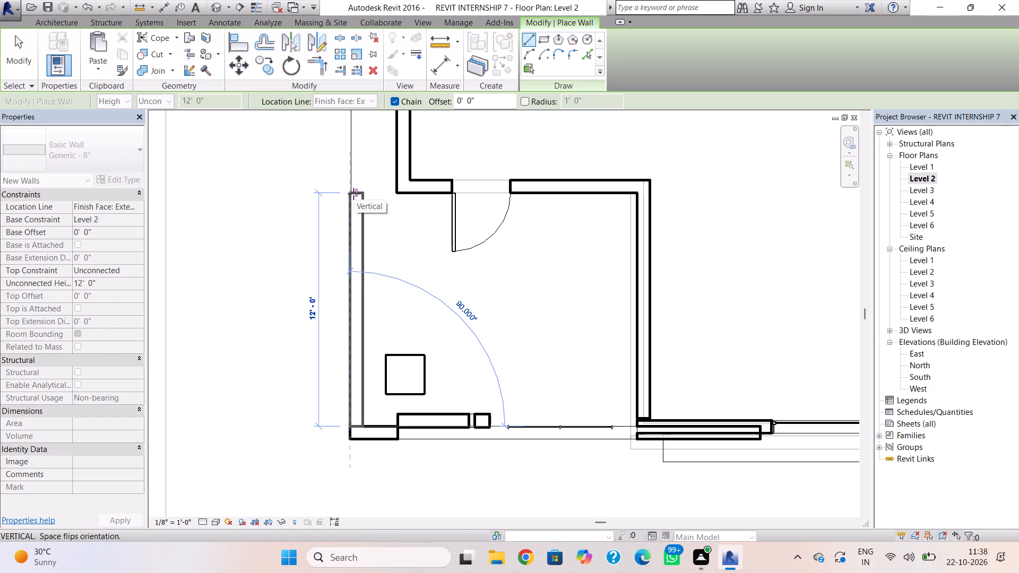
click(353, 194)
Continue the wall chain with a short return from the balcony side wall's inner end to the building wall's corner beside the balcony door.
click(396, 191)
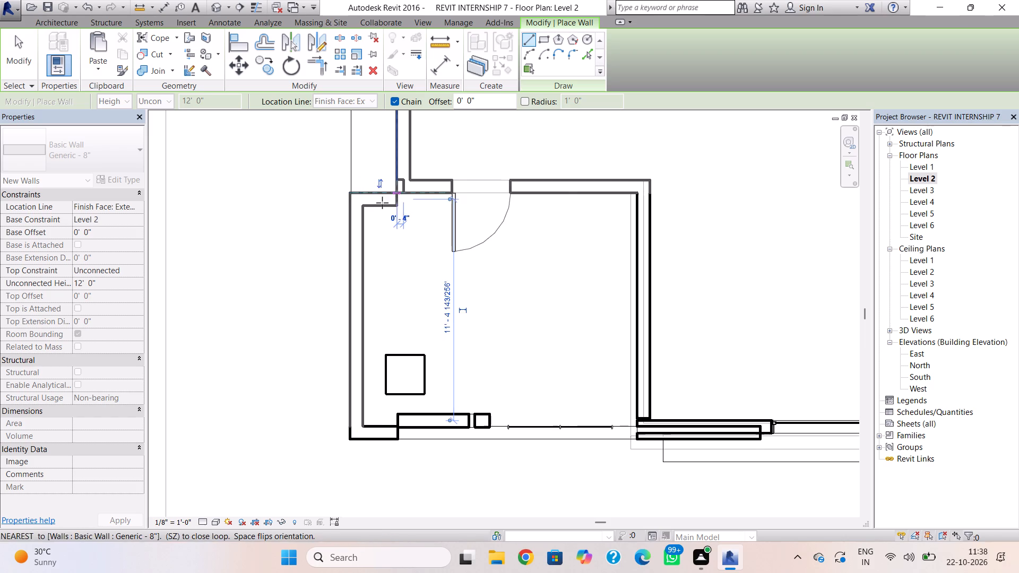
key(Escape)
click(216, 7)
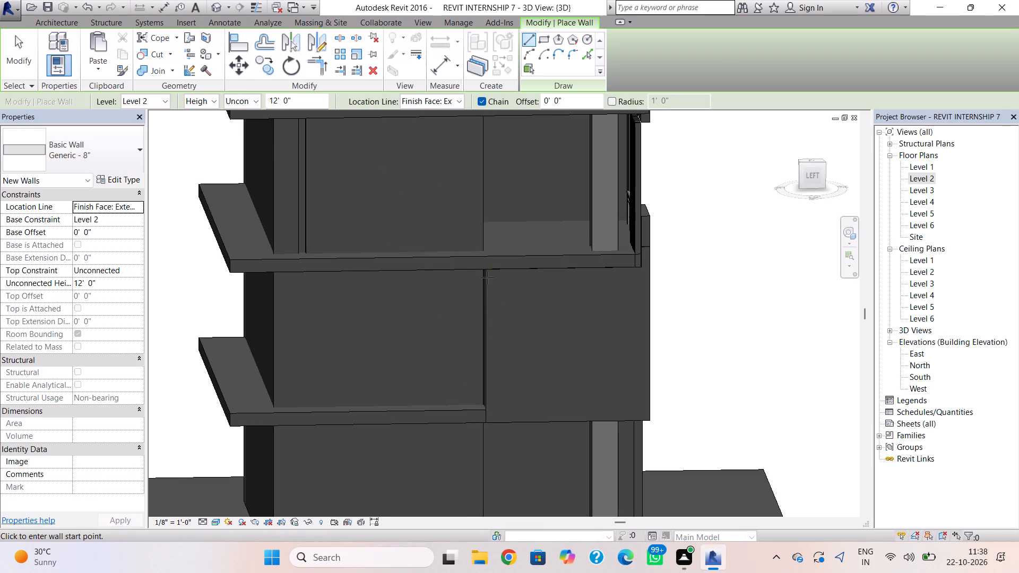
shift+right_drag(485, 277, 384, 271)
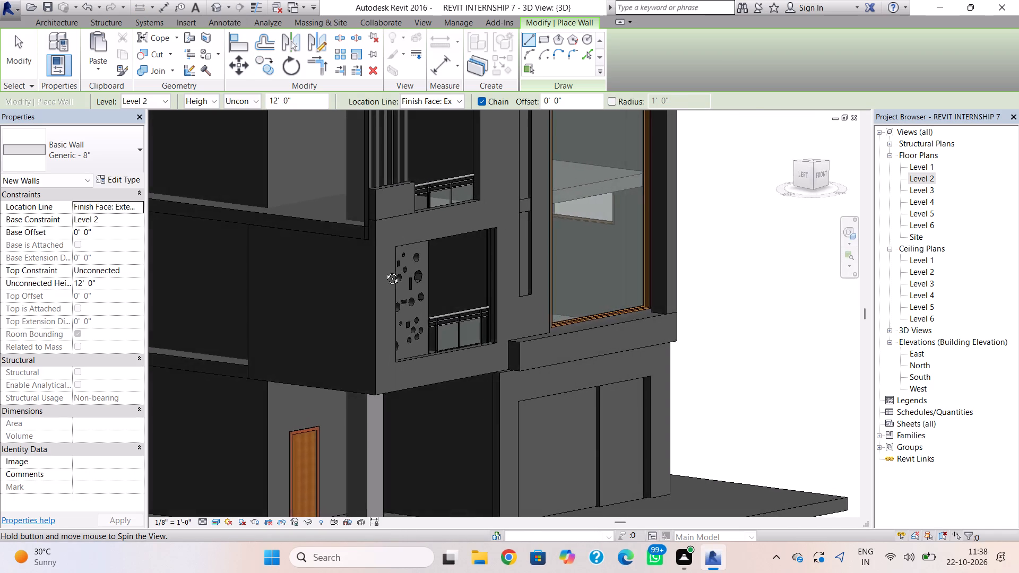
shift+right_drag(384, 271, 454, 256)
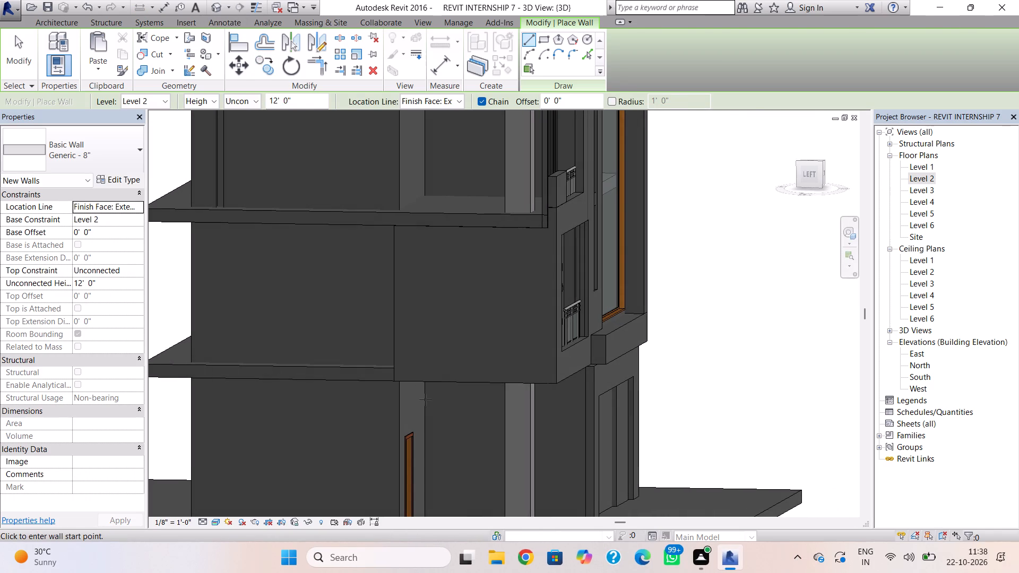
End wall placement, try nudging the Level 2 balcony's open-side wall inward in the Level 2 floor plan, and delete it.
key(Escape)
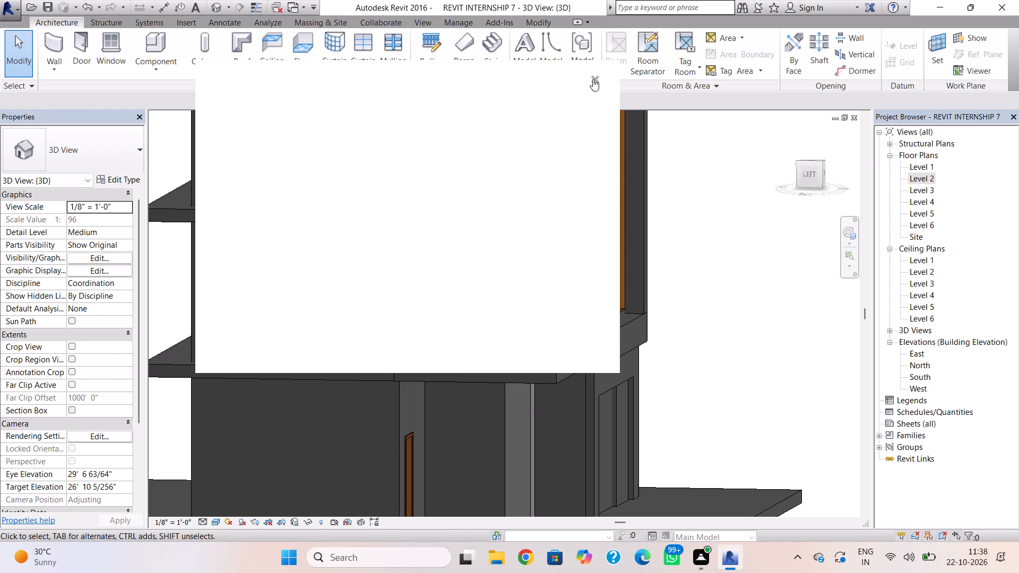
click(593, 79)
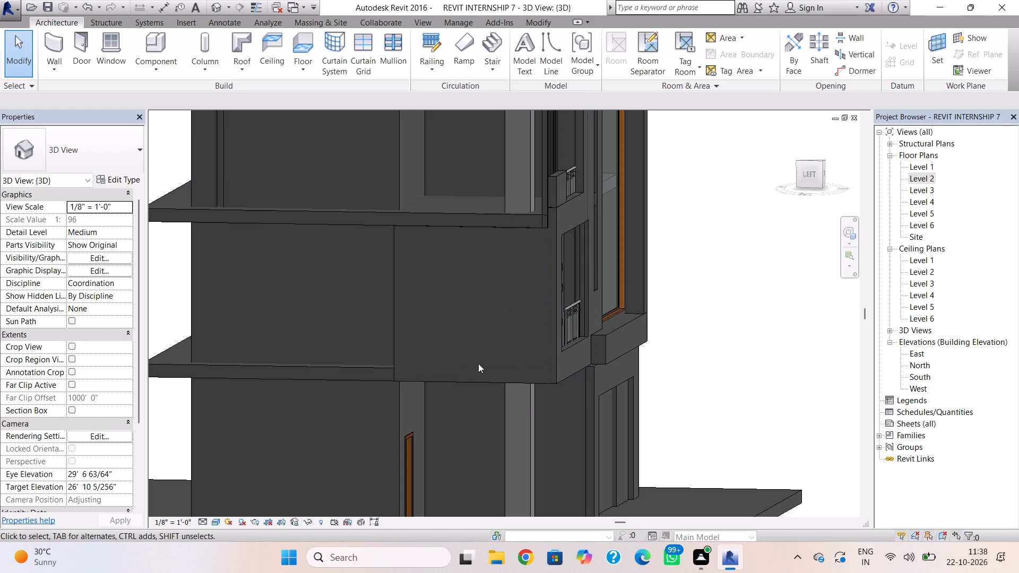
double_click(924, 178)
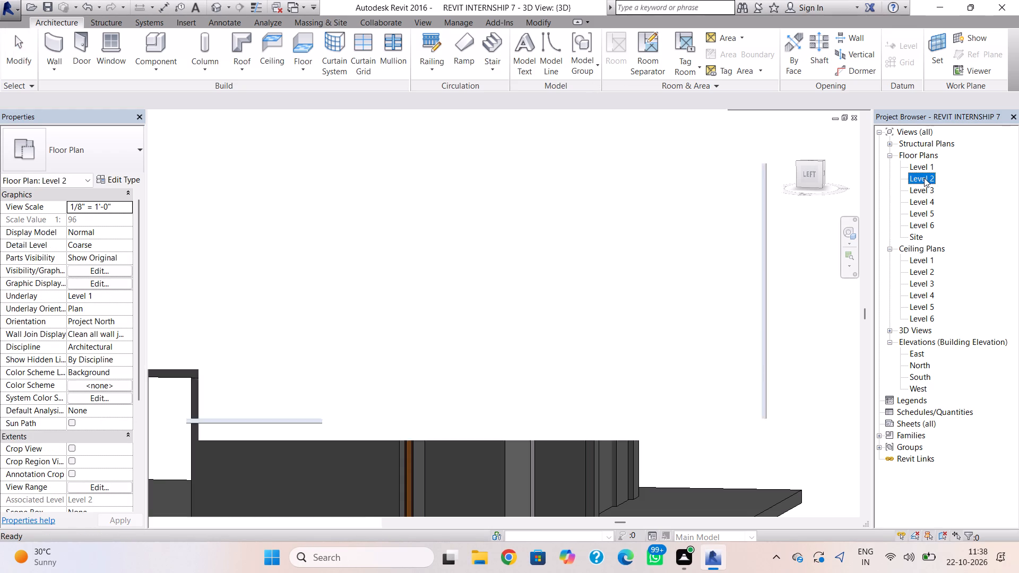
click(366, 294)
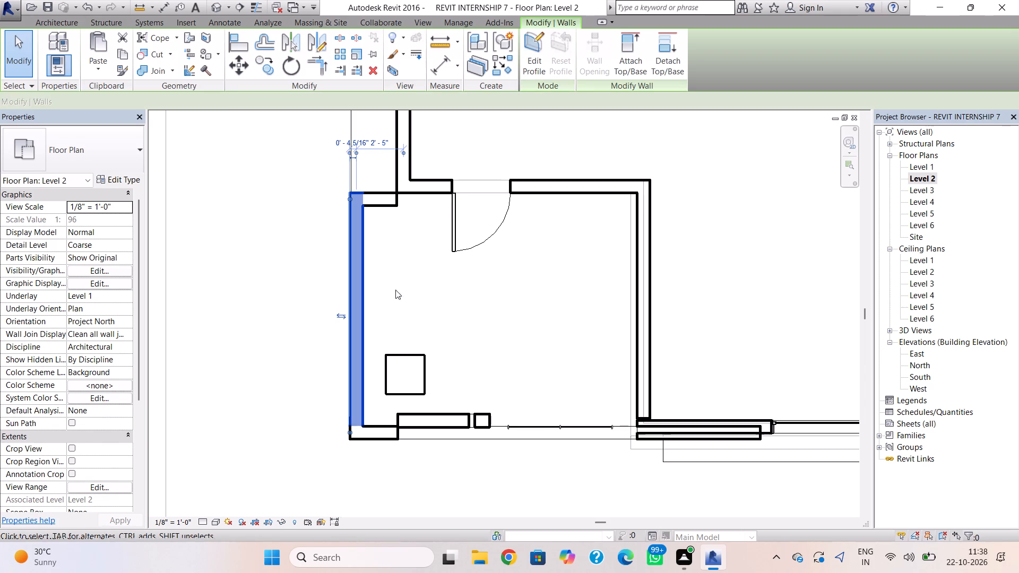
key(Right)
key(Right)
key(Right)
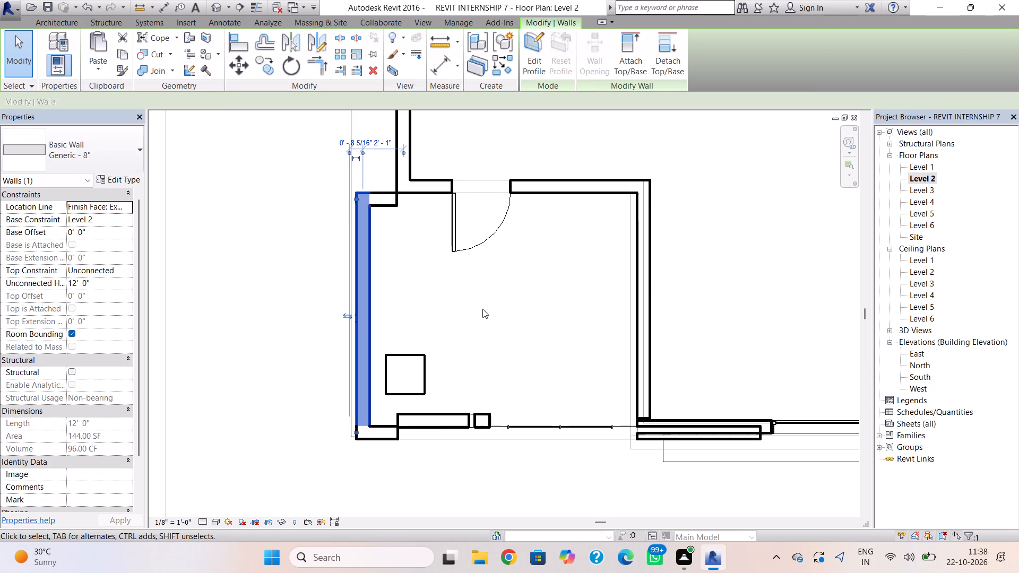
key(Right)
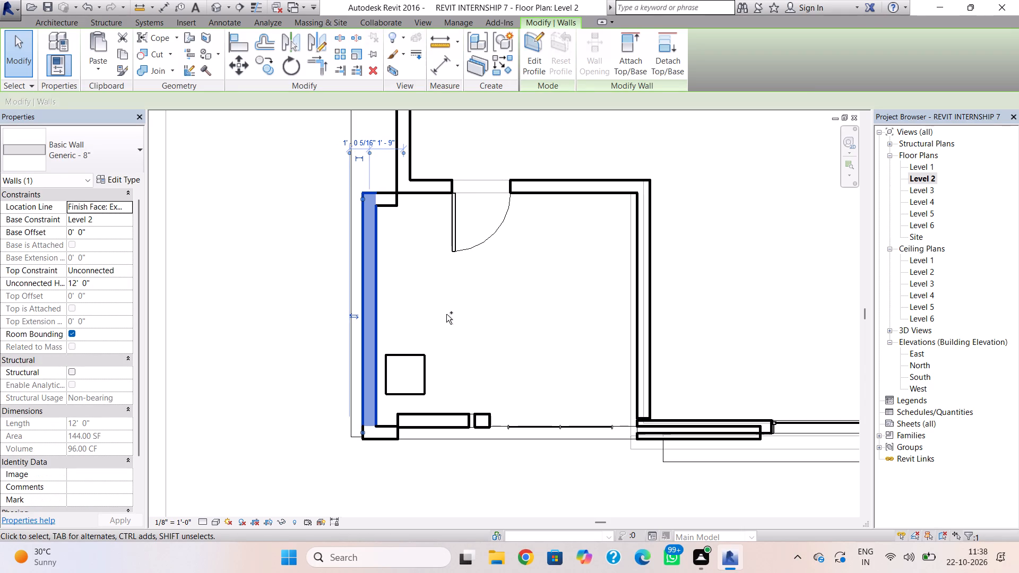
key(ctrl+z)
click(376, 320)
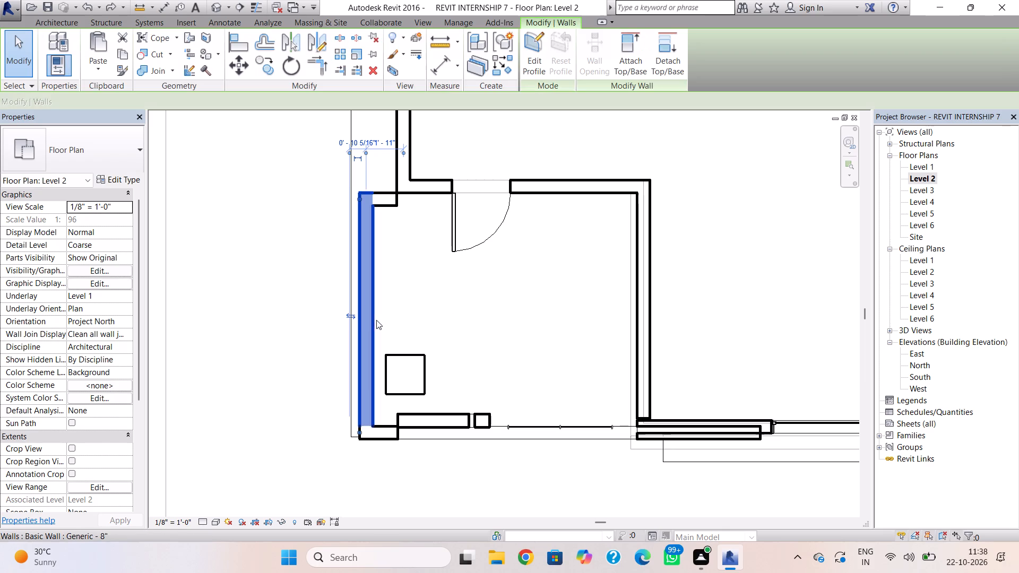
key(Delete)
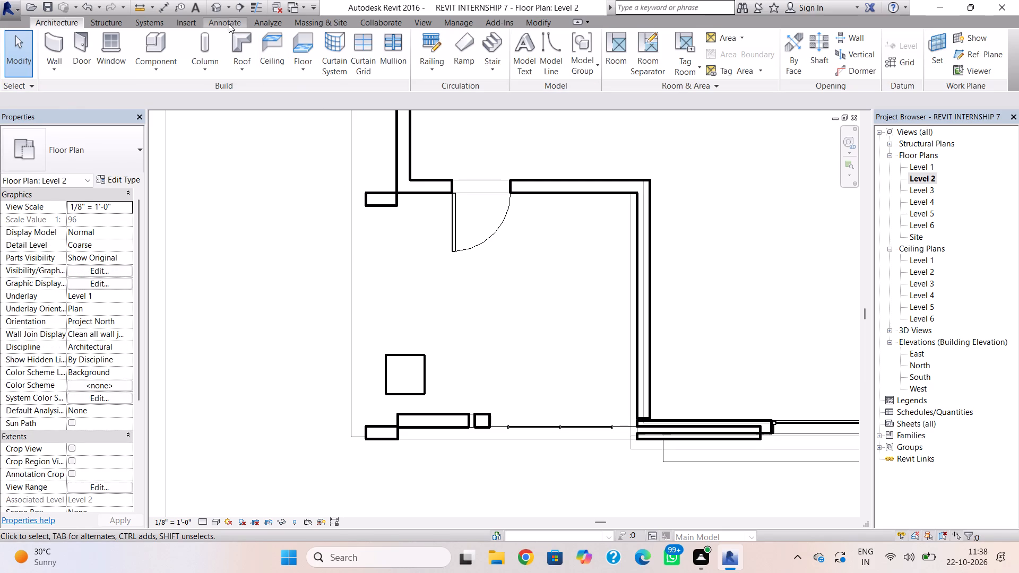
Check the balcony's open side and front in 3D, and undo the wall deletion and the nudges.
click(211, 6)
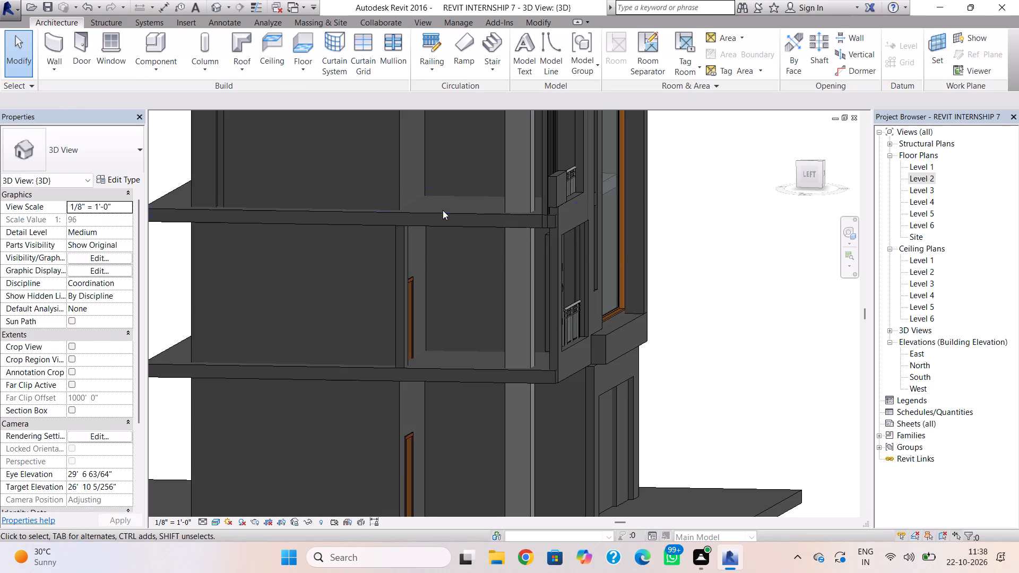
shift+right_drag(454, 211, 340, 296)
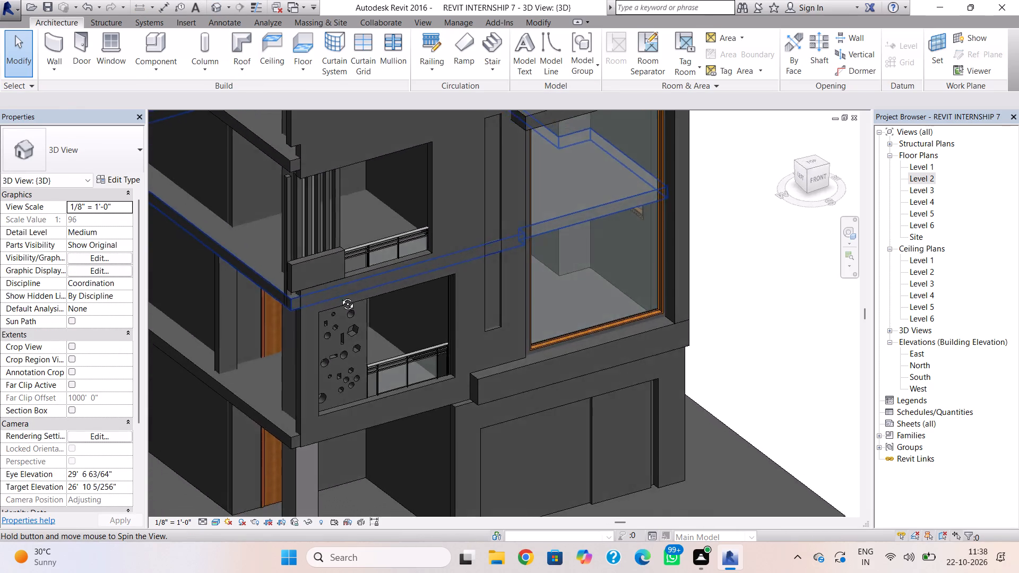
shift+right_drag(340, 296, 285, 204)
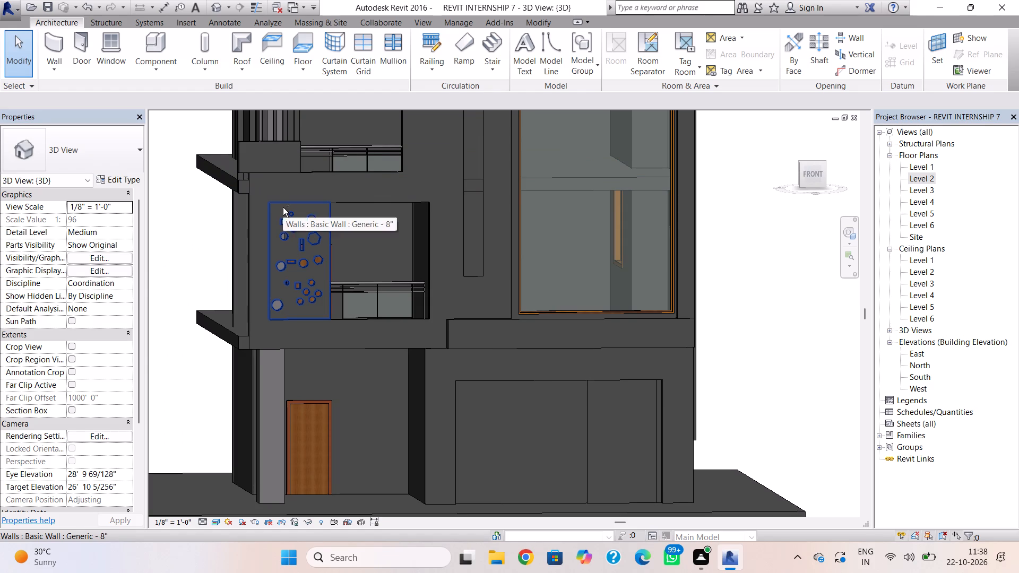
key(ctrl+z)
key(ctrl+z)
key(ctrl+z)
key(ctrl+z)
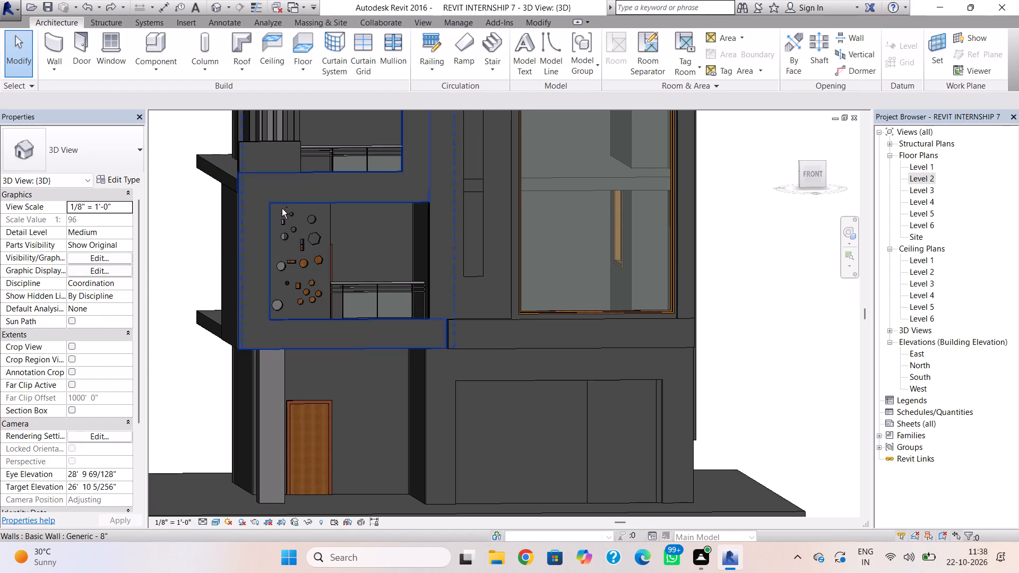
In the Level 2 floor plan, pull back both ends of the balcony's open-side wall to a 10'-0" length and nudge it inward.
click(224, 251)
click(920, 178)
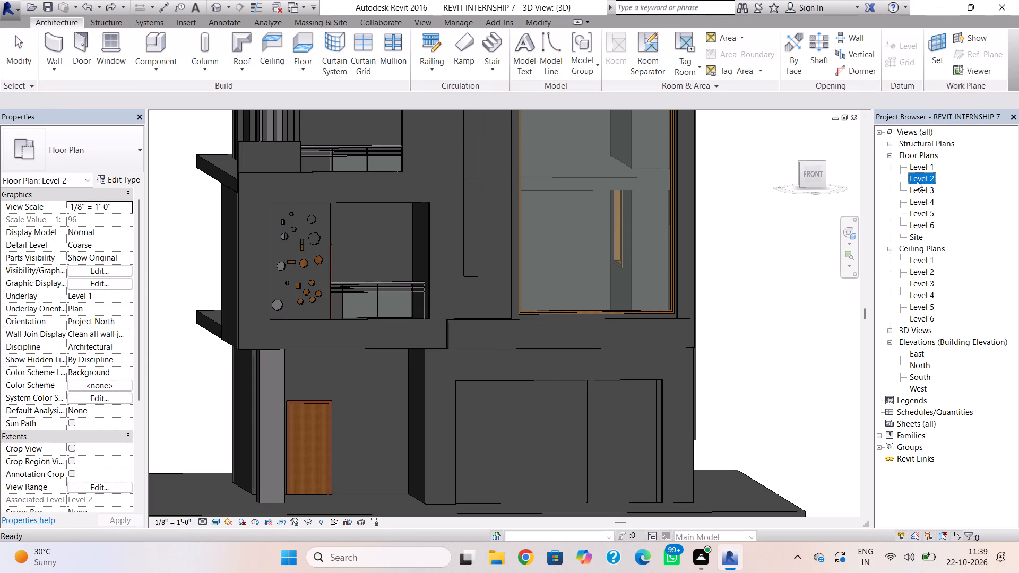
double_click(921, 179)
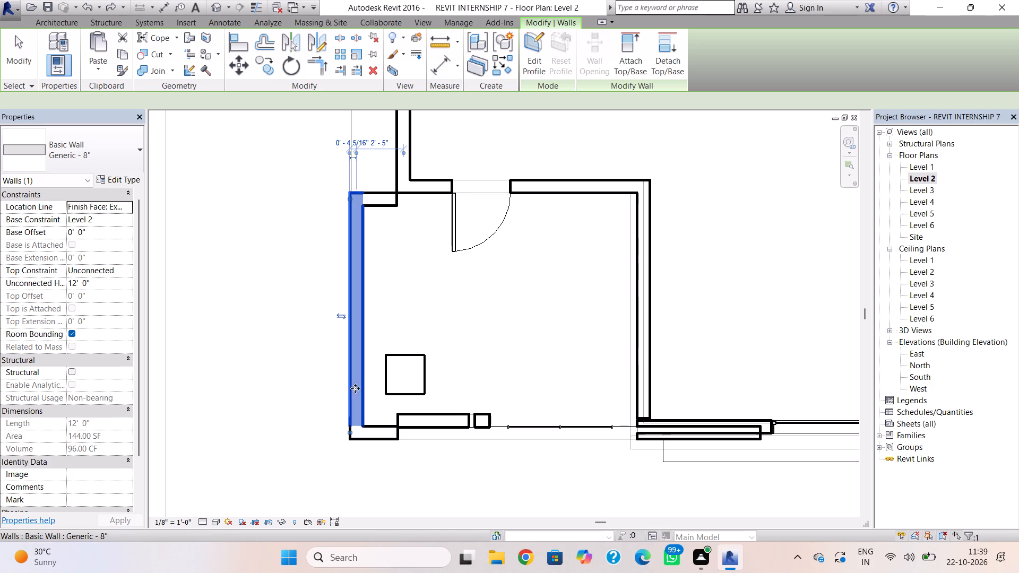
click(350, 420)
drag(350, 432, 353, 412)
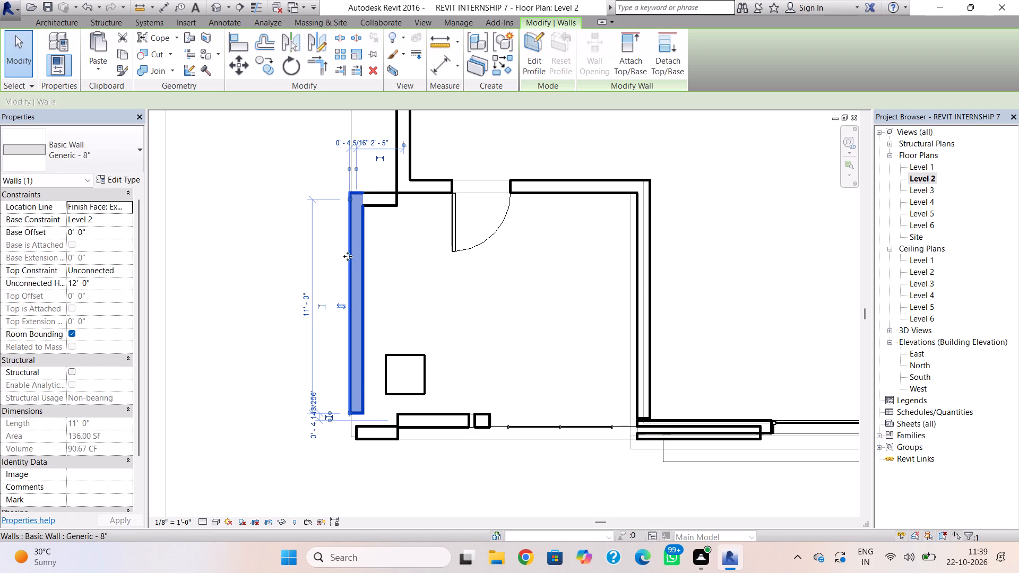
drag(349, 198, 350, 211)
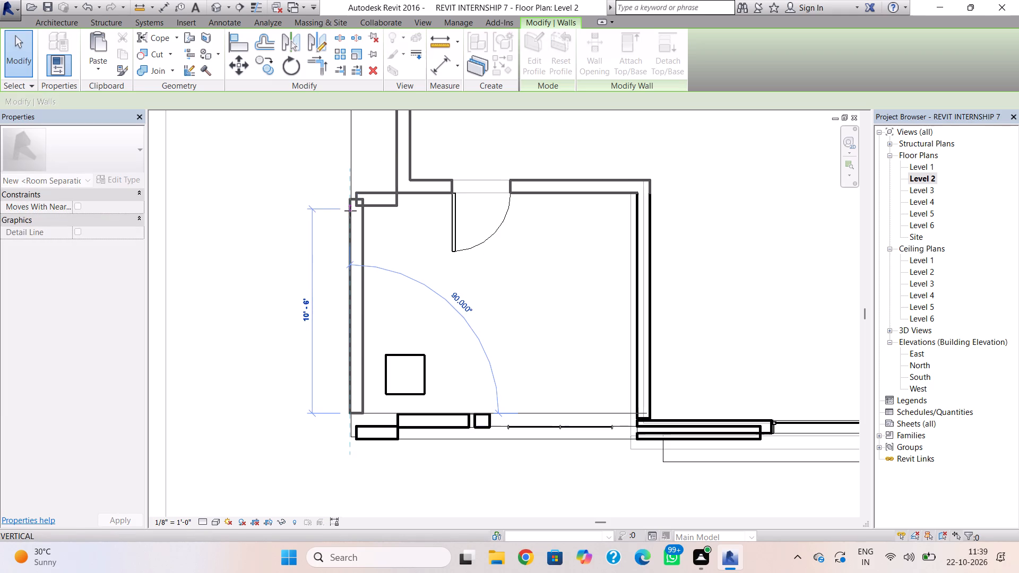
drag(350, 211, 351, 218)
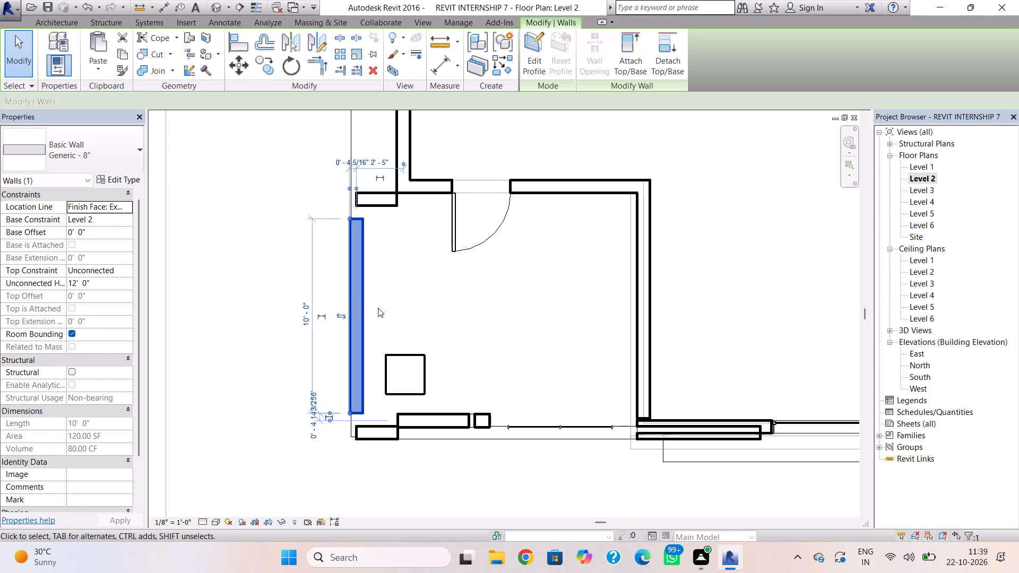
key(Right)
key(Right)
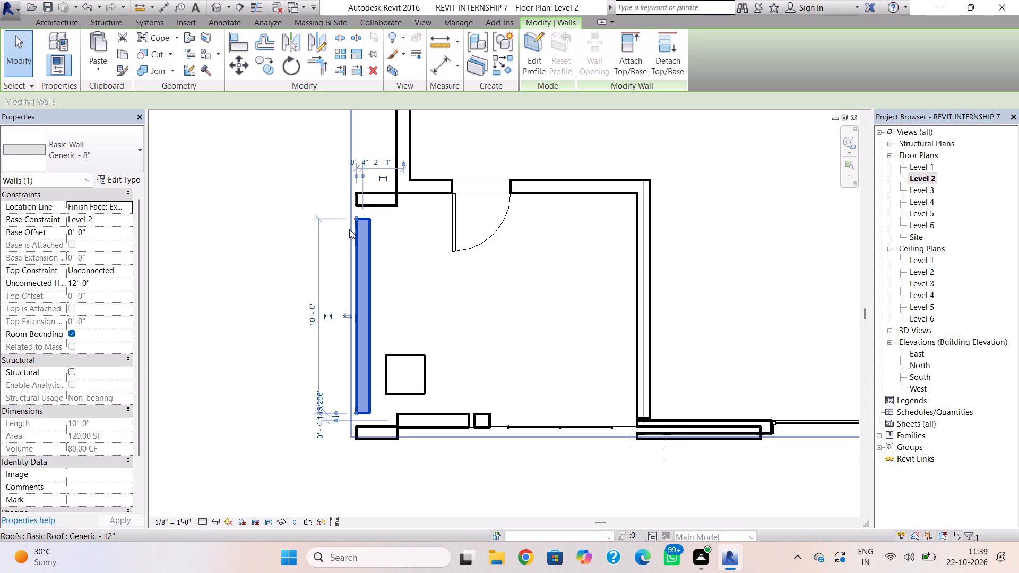
Extend the balcony's front wall end outward at the open-side corner to a length of about 16'-9".
click(356, 434)
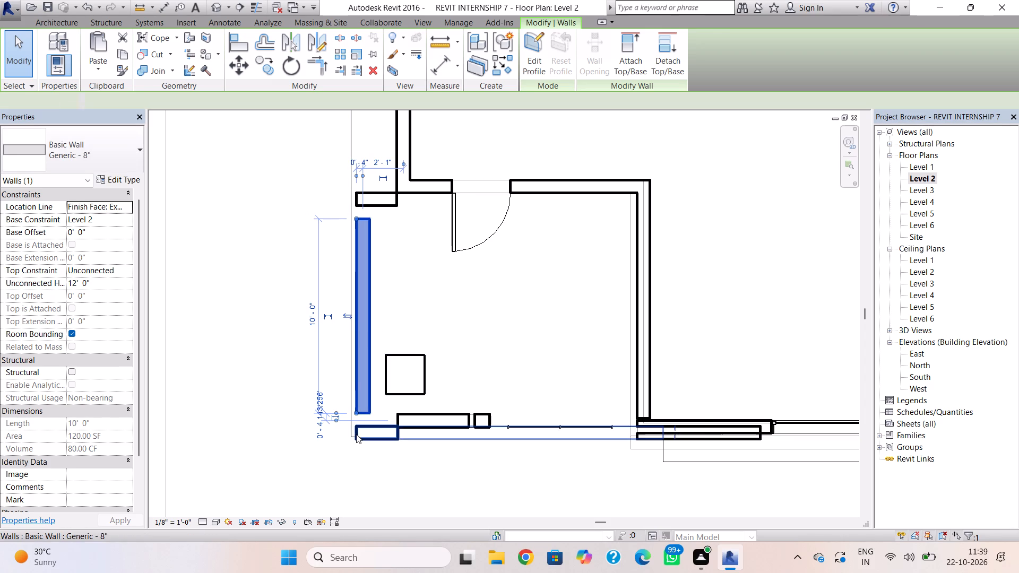
scroll(359, 433, up, 4)
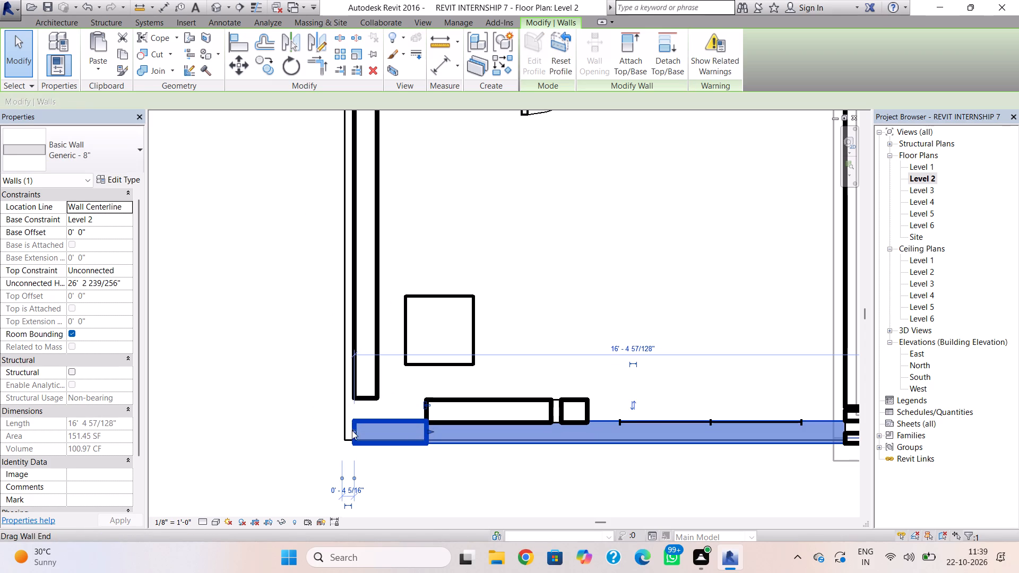
drag(352, 430, 347, 432)
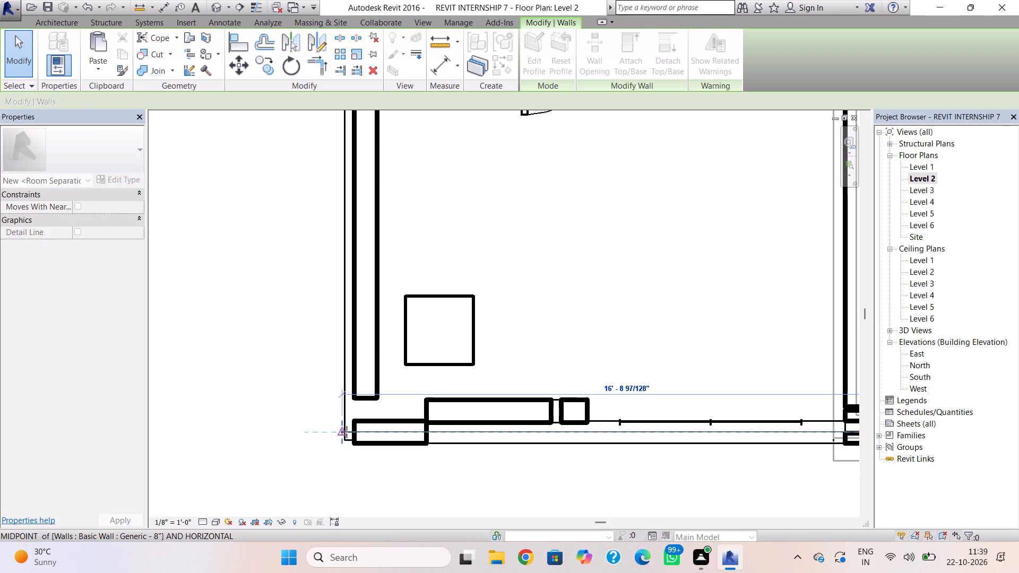
click(326, 403)
Nudge the open-side wall outward to the slab edge and extend its front end to the front wall, making it 11'-0" long.
click(367, 396)
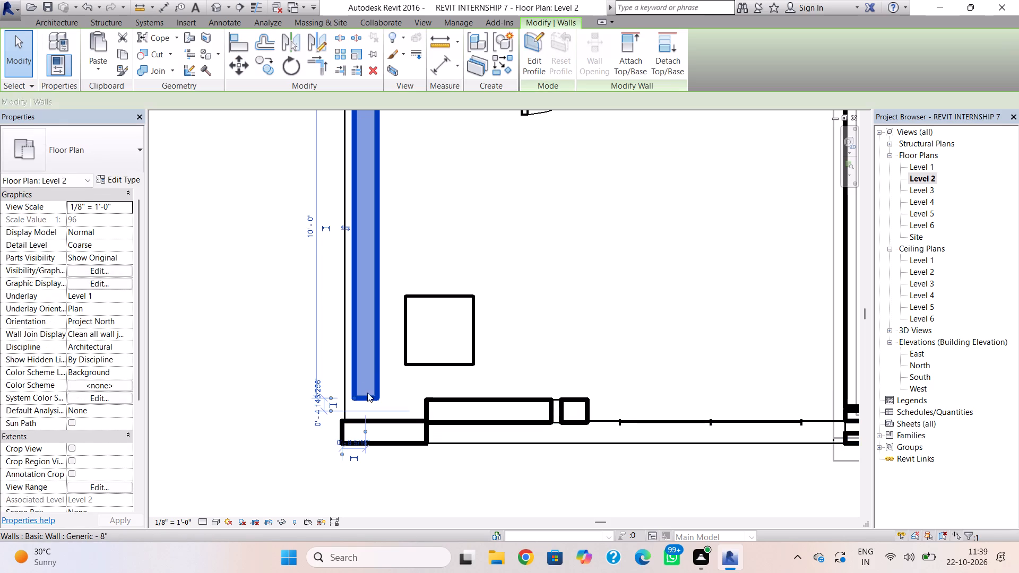
key(Left)
key(Left)
key(Left)
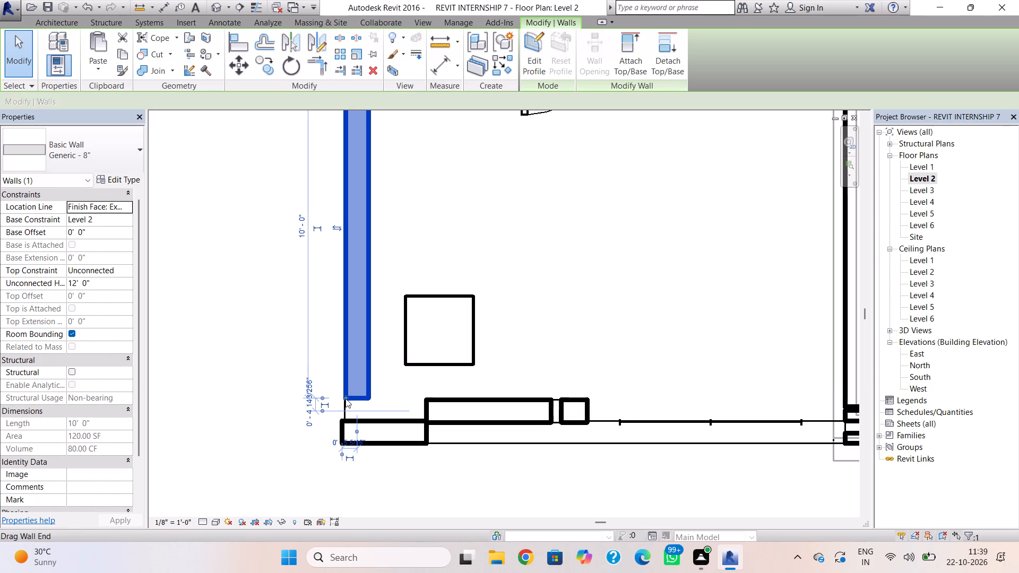
drag(346, 398, 348, 421)
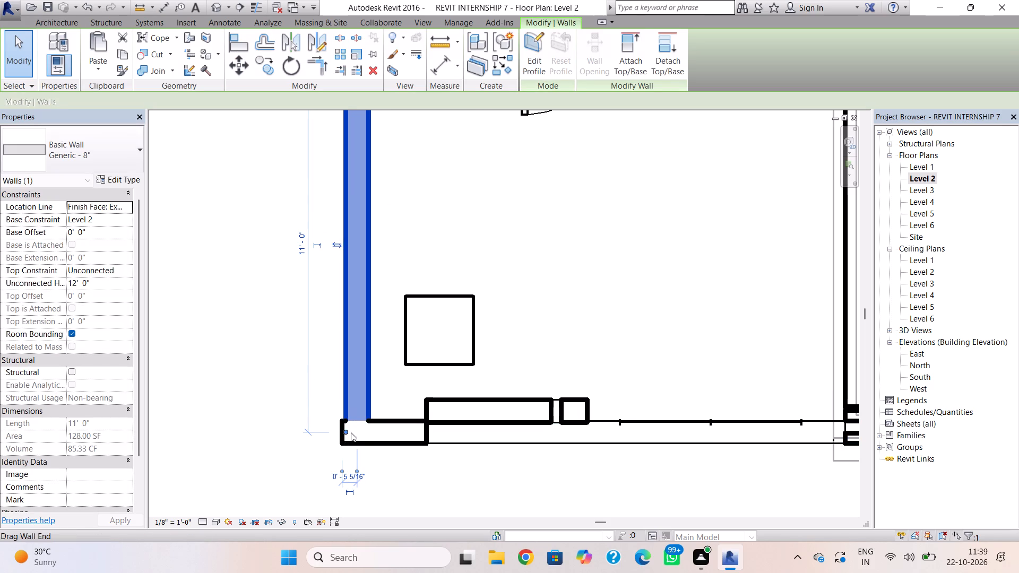
click(340, 433)
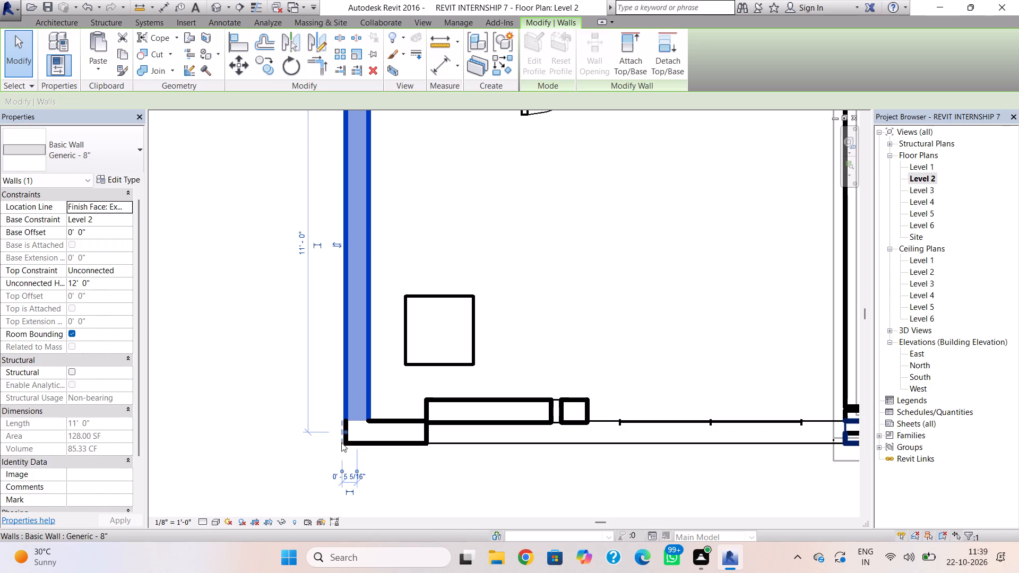
Extend the open-side wall's inner end to the short return wall beside the balcony door, making it 12'-0" long.
scroll(396, 272, down, 4)
middle_drag(383, 310, 379, 363)
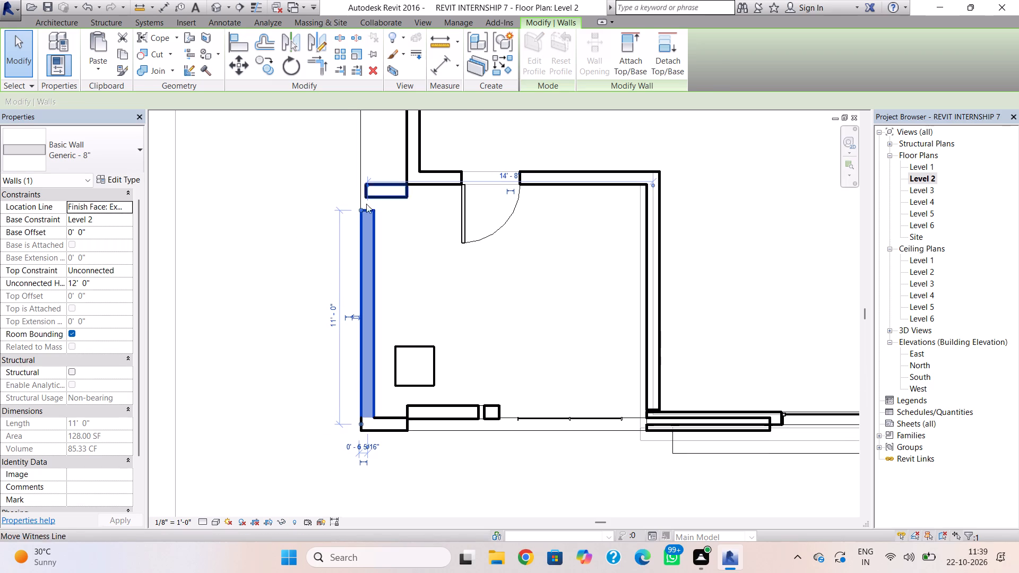
drag(362, 210, 362, 187)
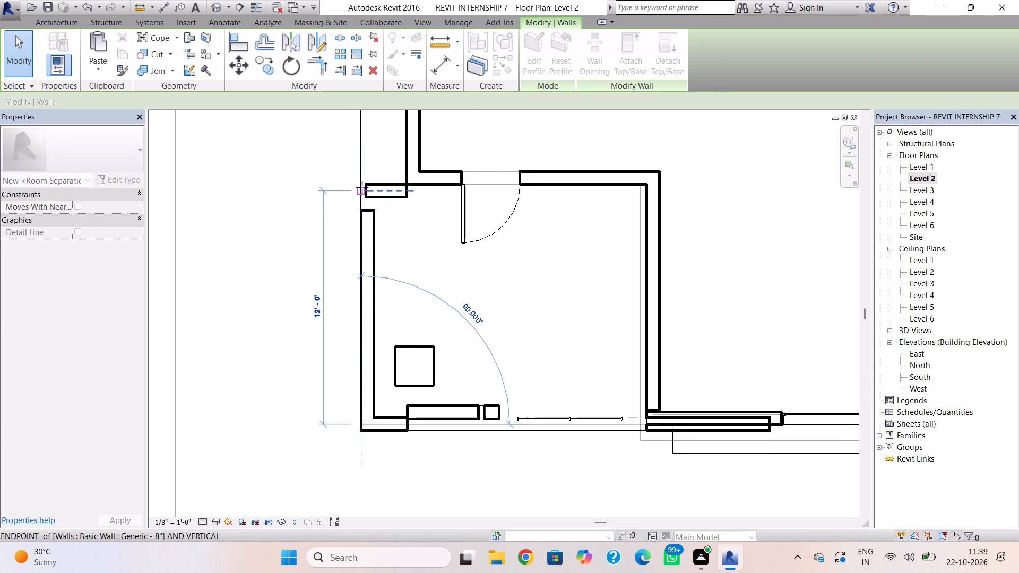
drag(362, 187, 362, 189)
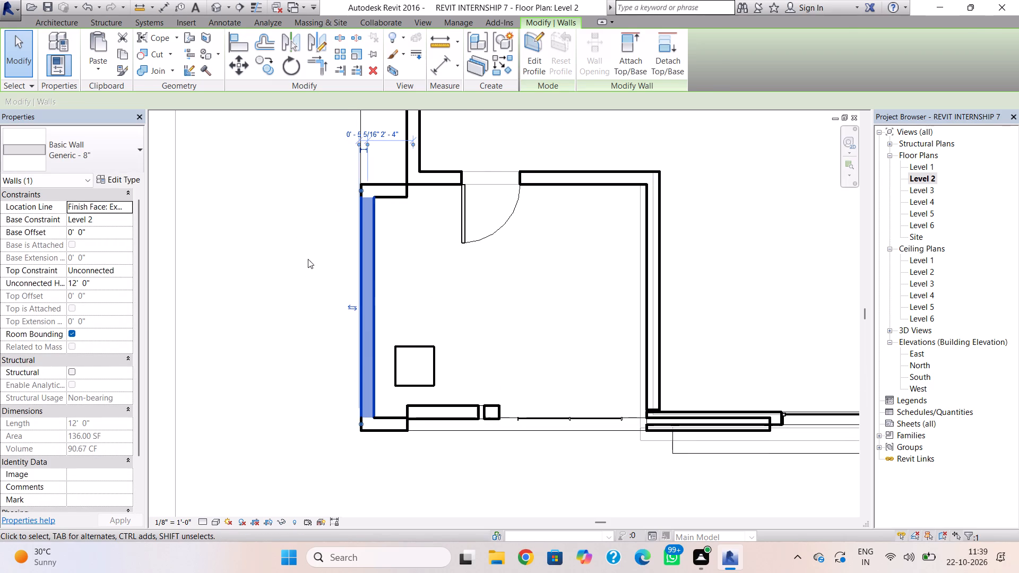
key(Escape)
In the 3D view, open the profile of the Level 2 balcony's open-side wall for editing.
click(222, 1)
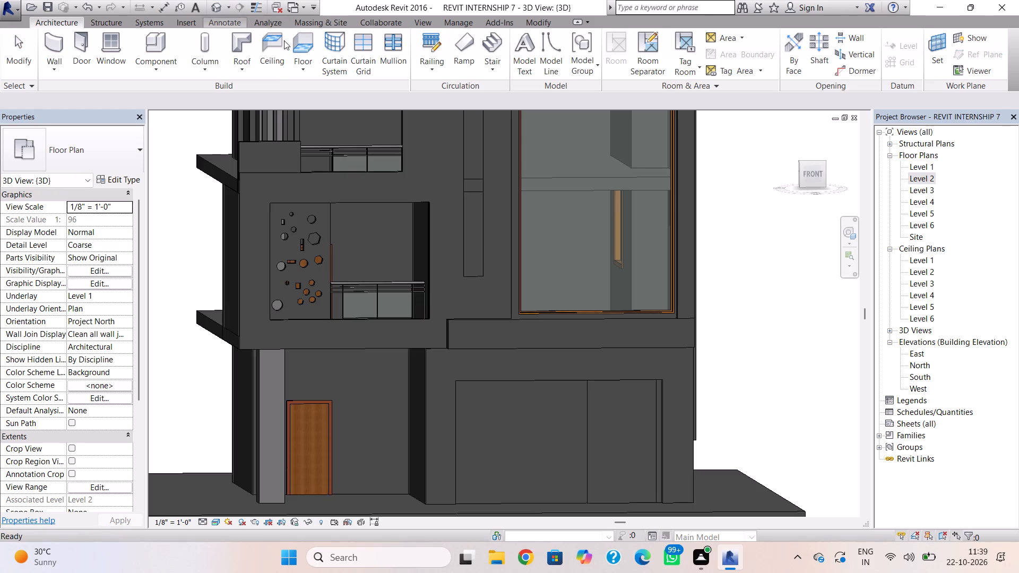
shift+right_drag(316, 267, 442, 268)
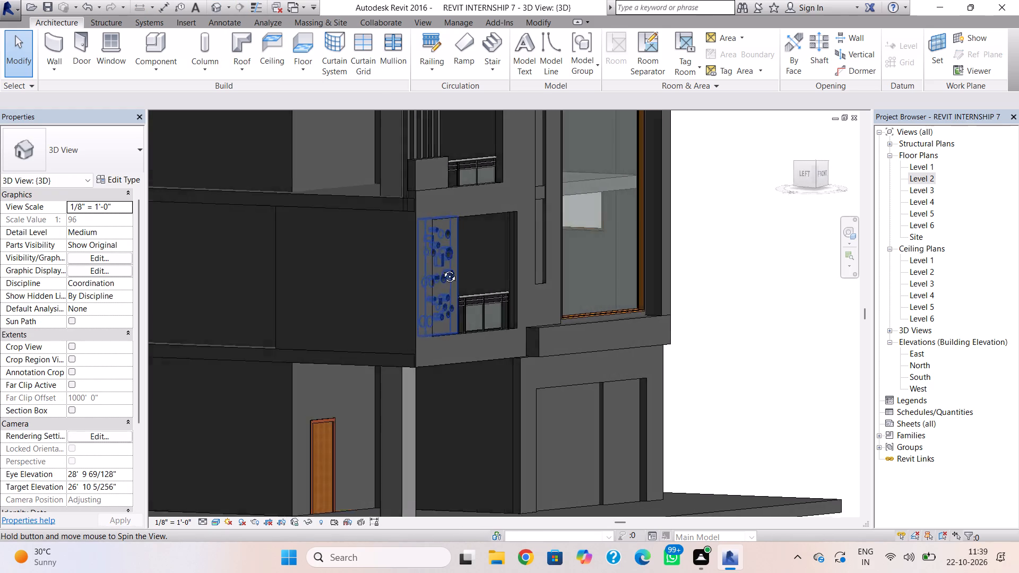
shift+right_drag(442, 268, 476, 279)
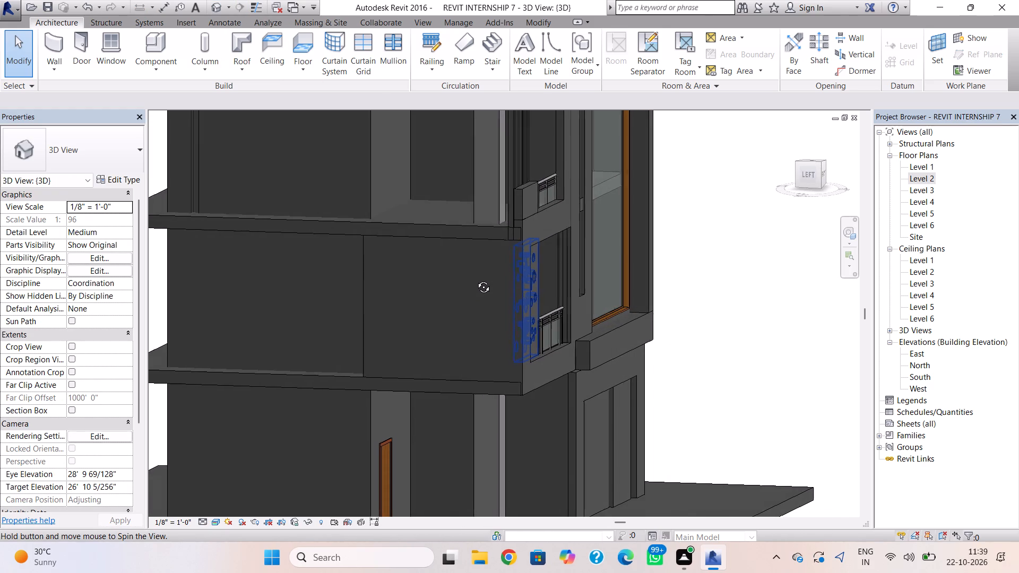
shift+right_drag(476, 279, 492, 254)
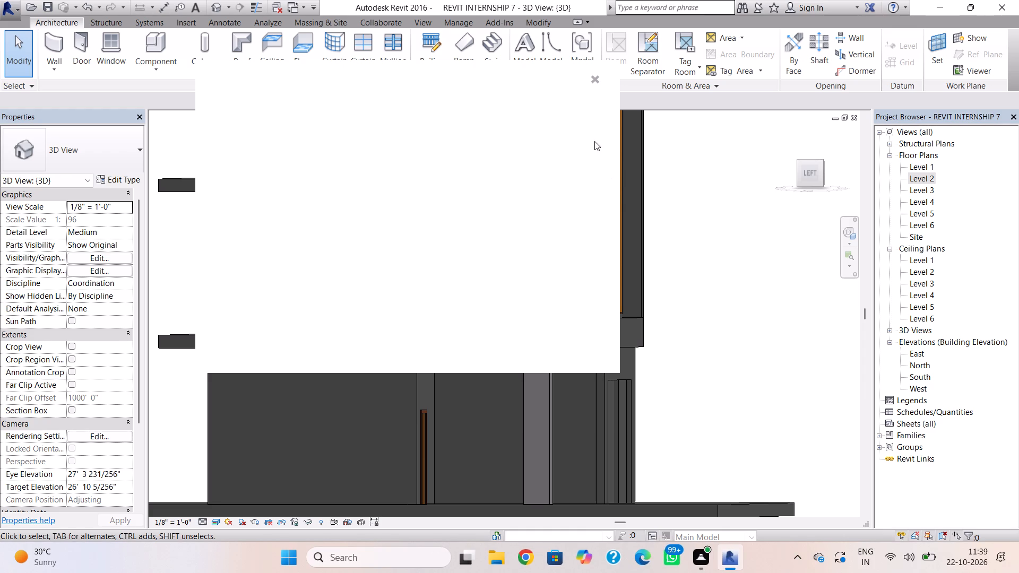
click(592, 79)
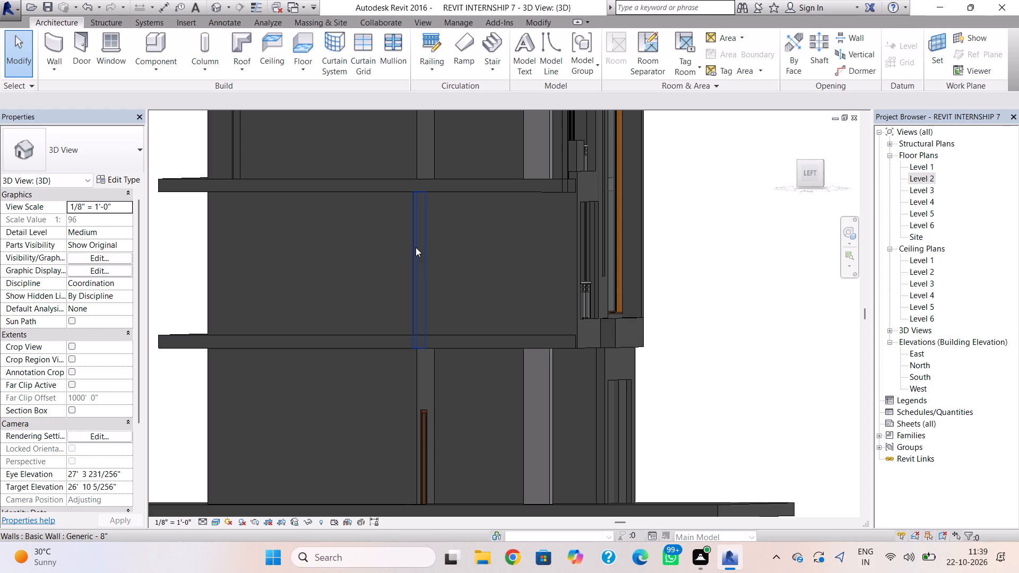
click(485, 193)
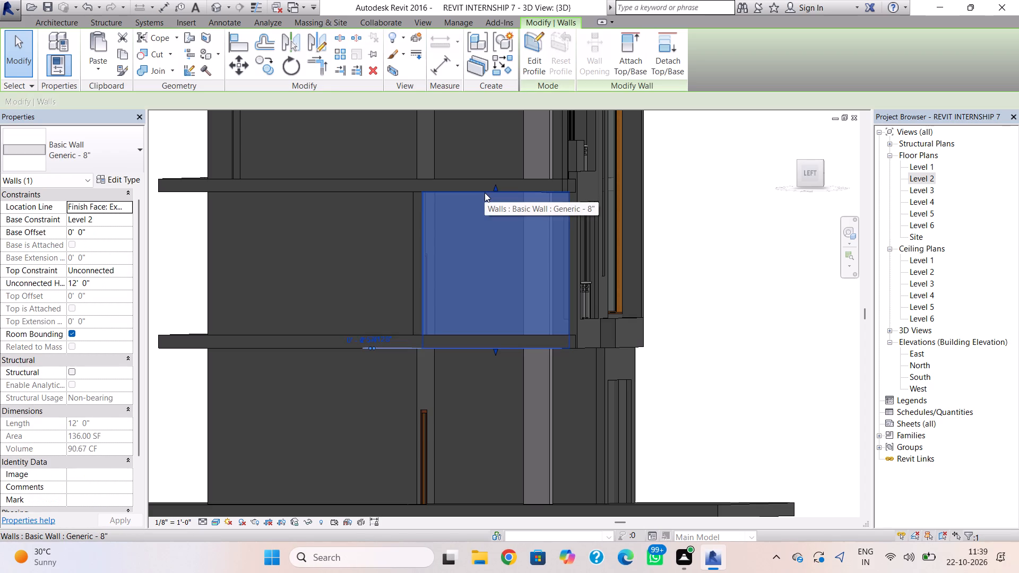
double_click(485, 193)
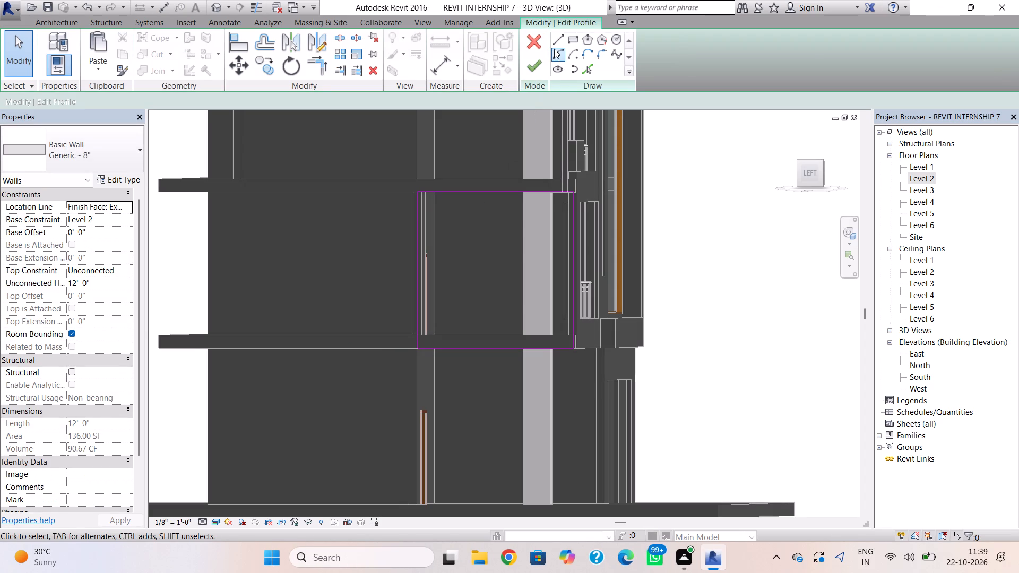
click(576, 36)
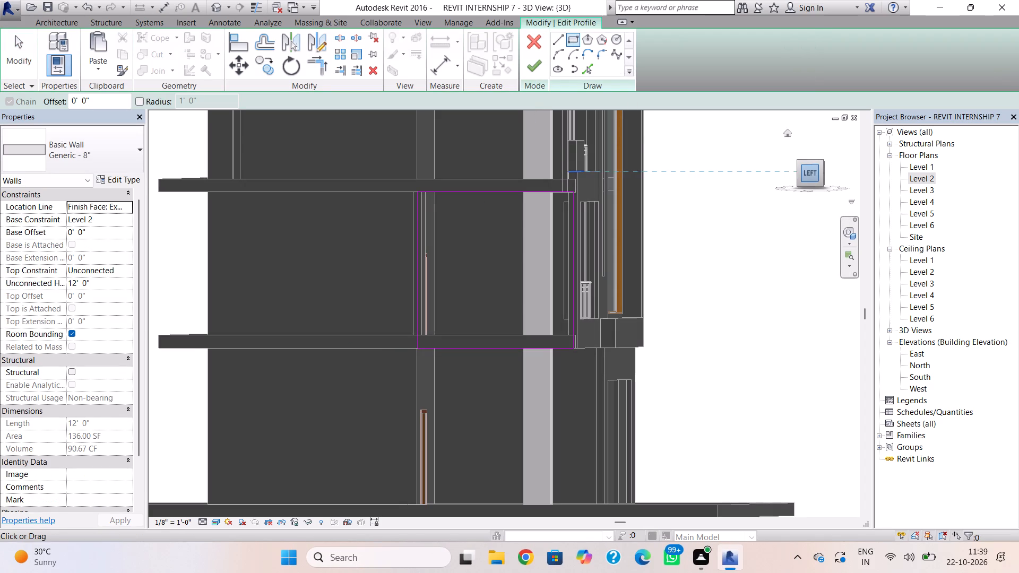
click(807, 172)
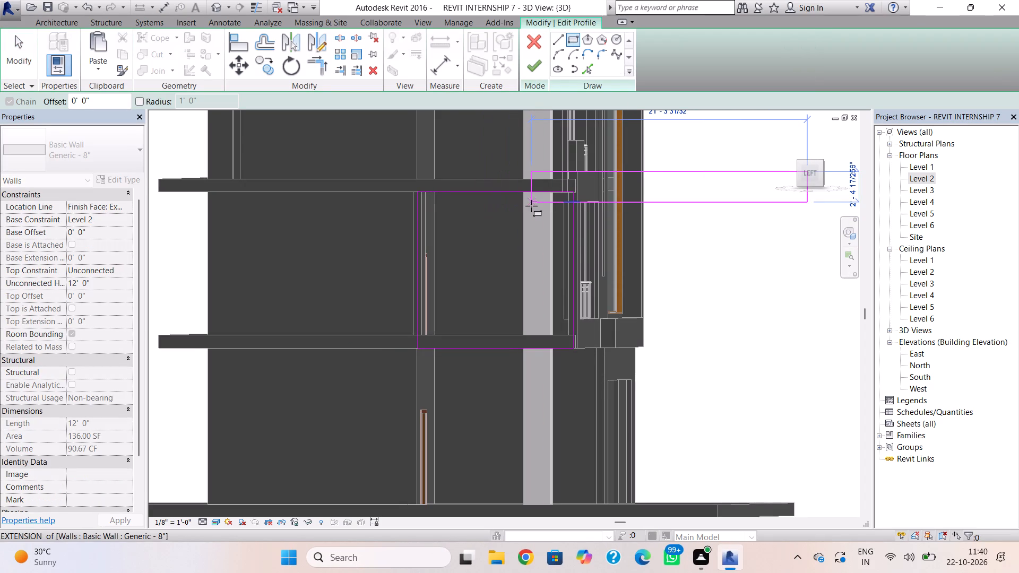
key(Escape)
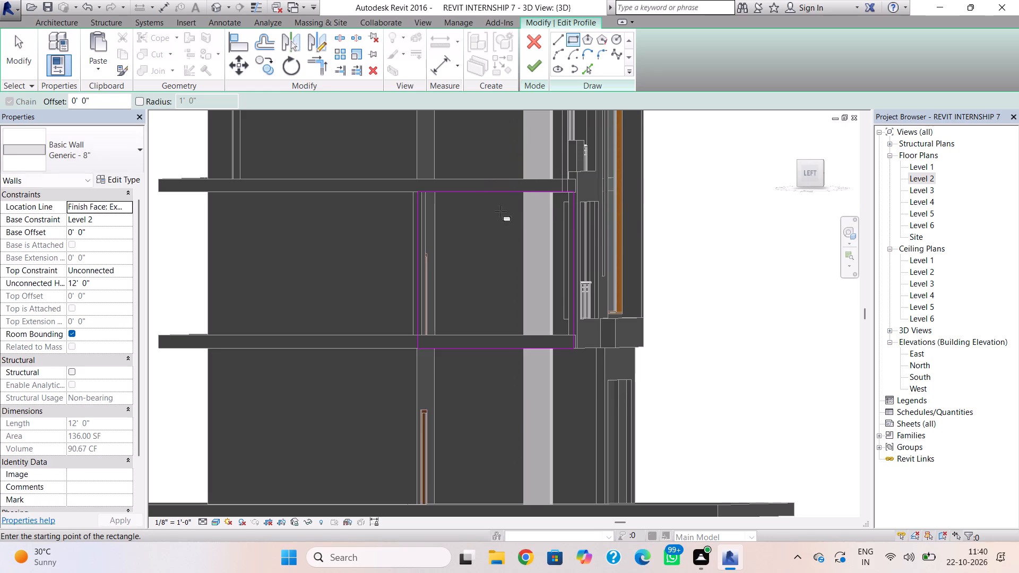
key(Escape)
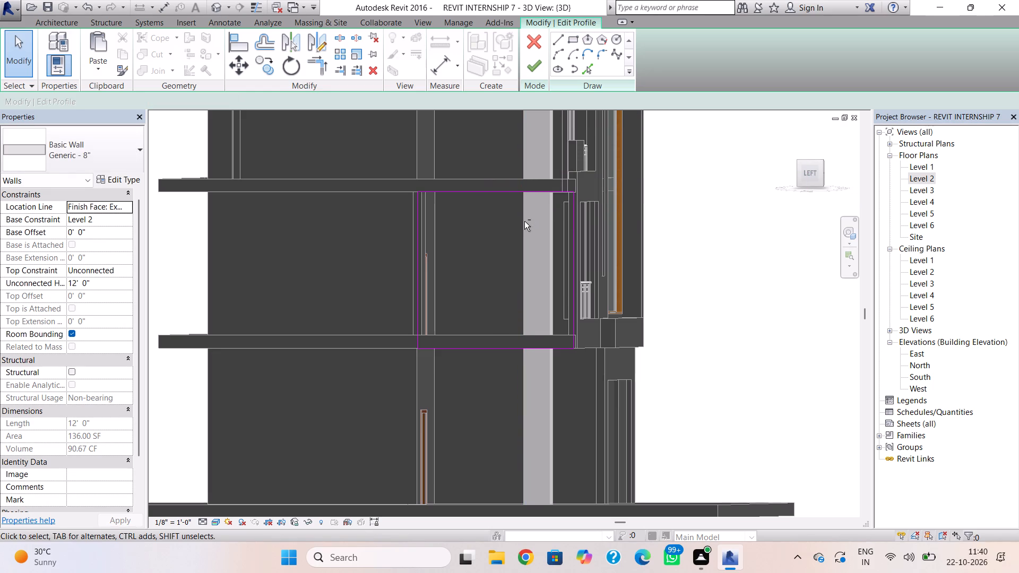
Cut a rectangular opening about 9'-1" wide by 8'-0" high within the open-side wall's profile and finish the sketch.
shift+right_drag(530, 216, 552, 220)
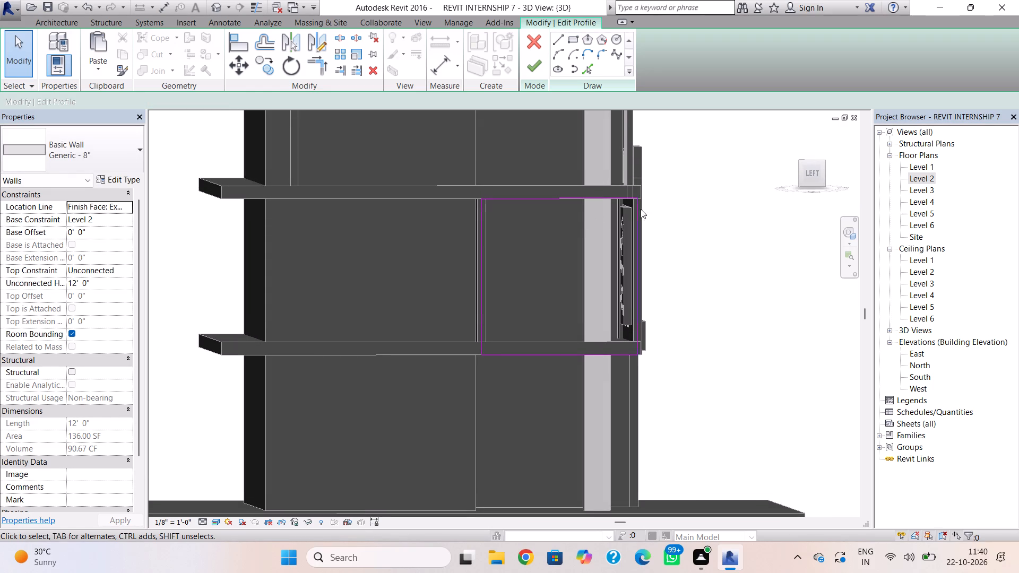
click(810, 174)
double_click(810, 174)
shift+right_drag(512, 213, 505, 213)
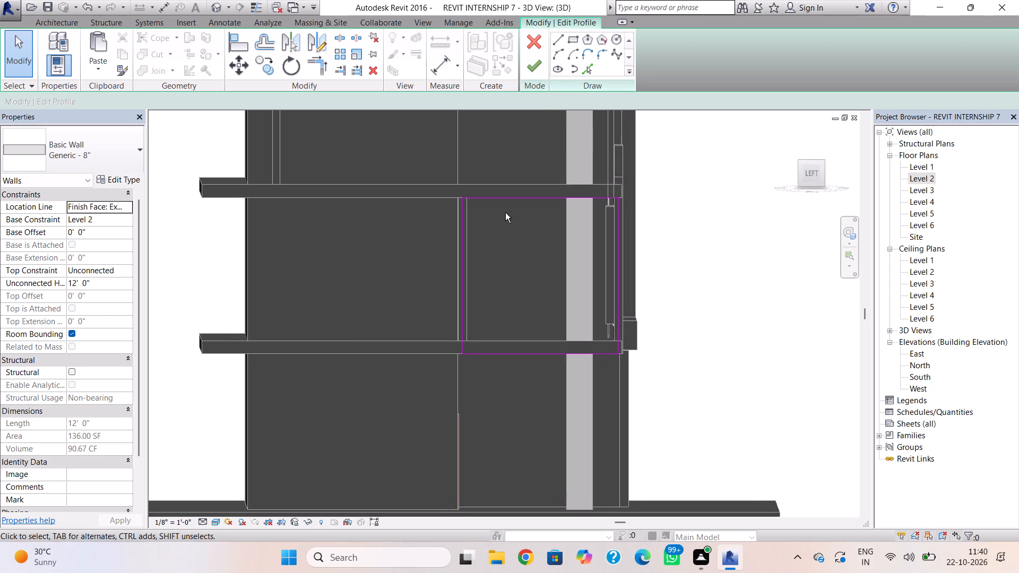
drag(575, 37, 573, 44)
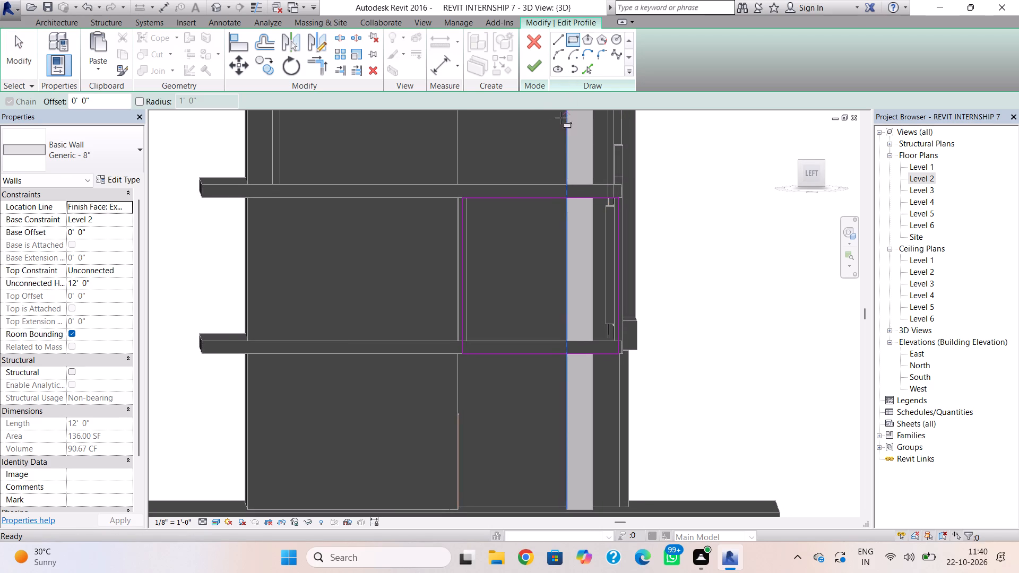
click(482, 221)
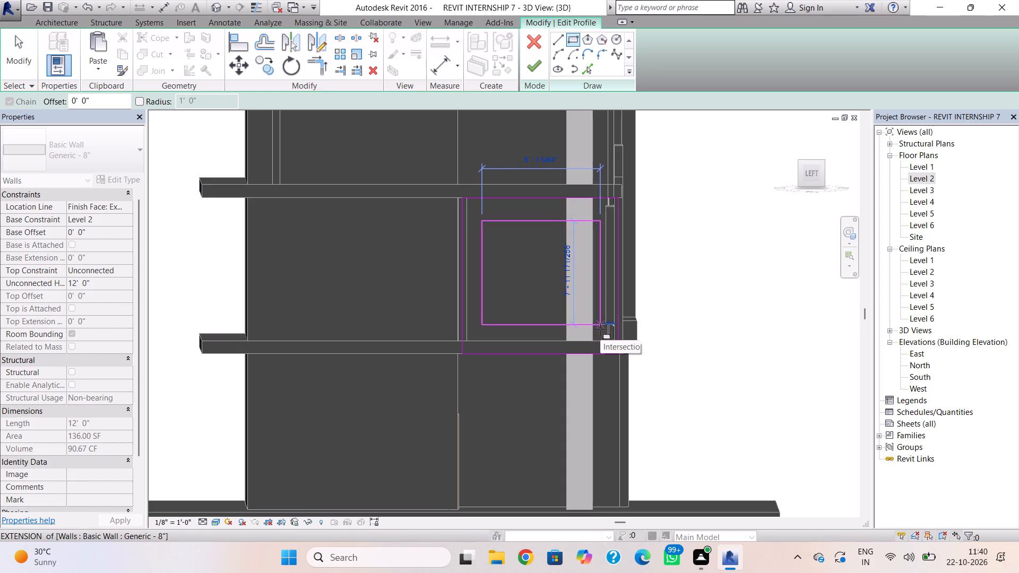
click(600, 329)
click(537, 70)
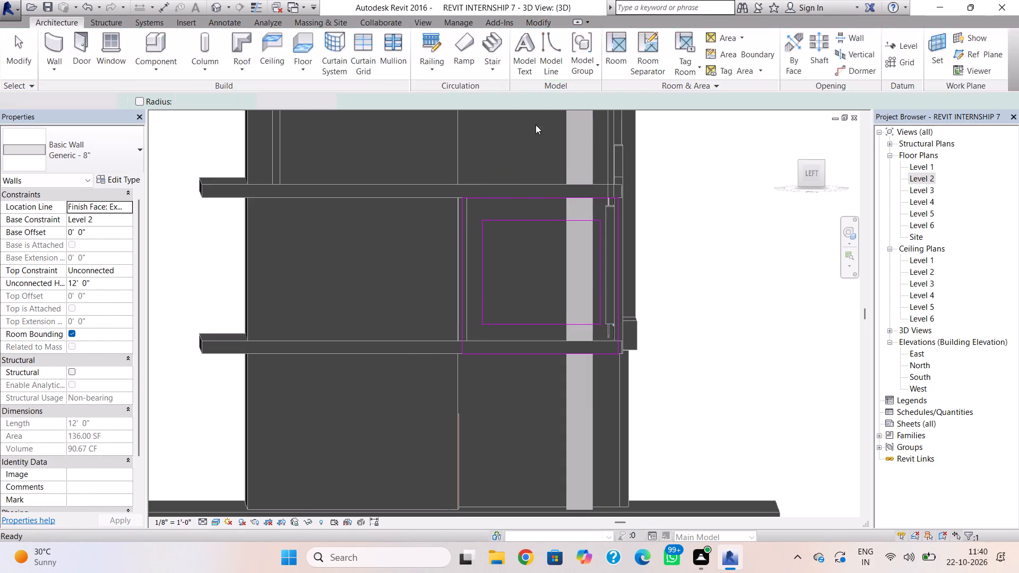
key(Escape)
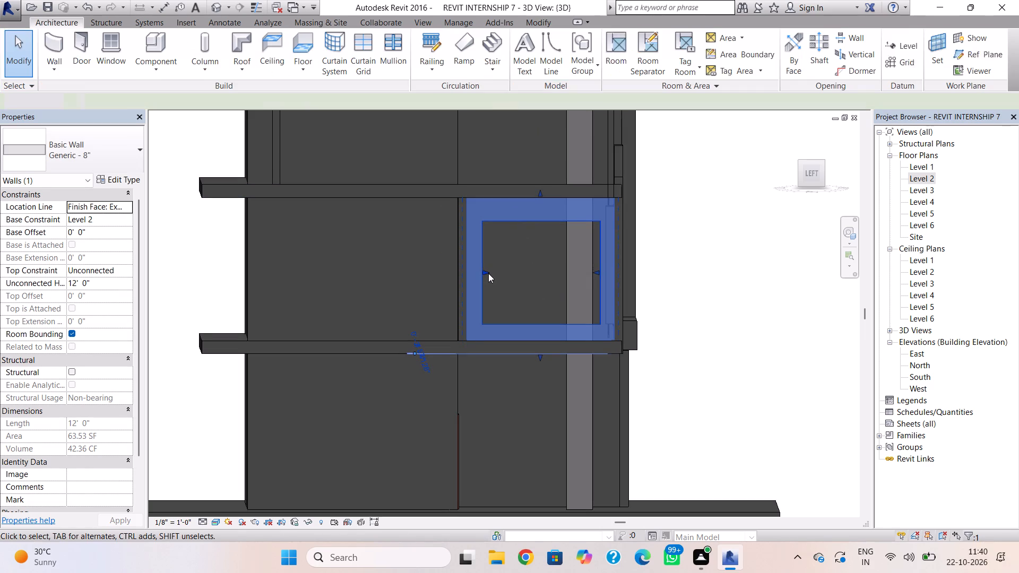
Move the opening's vertical edge nearest the wall's inner end slightly toward the front to narrow the opening.
click(485, 276)
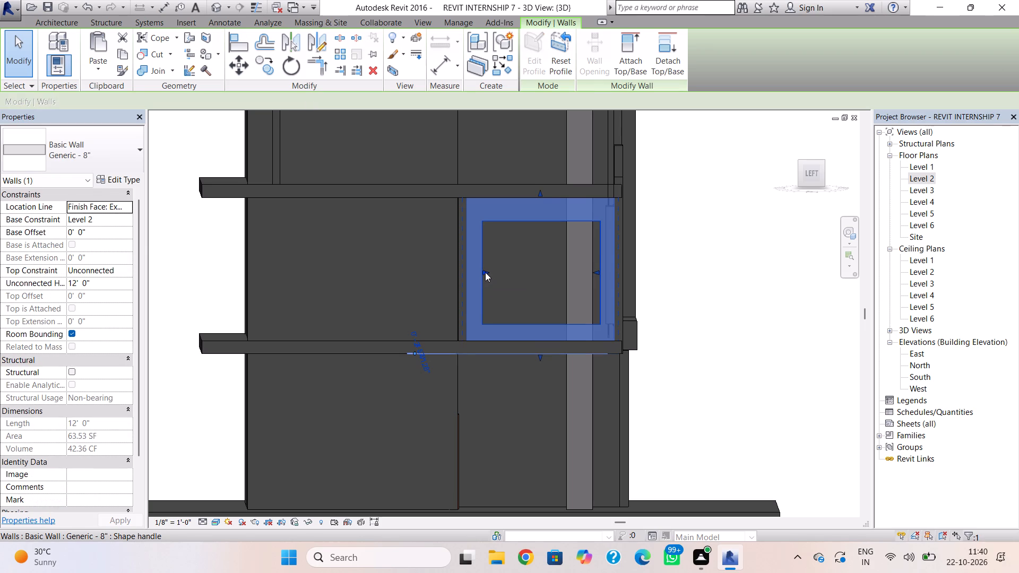
click(485, 272)
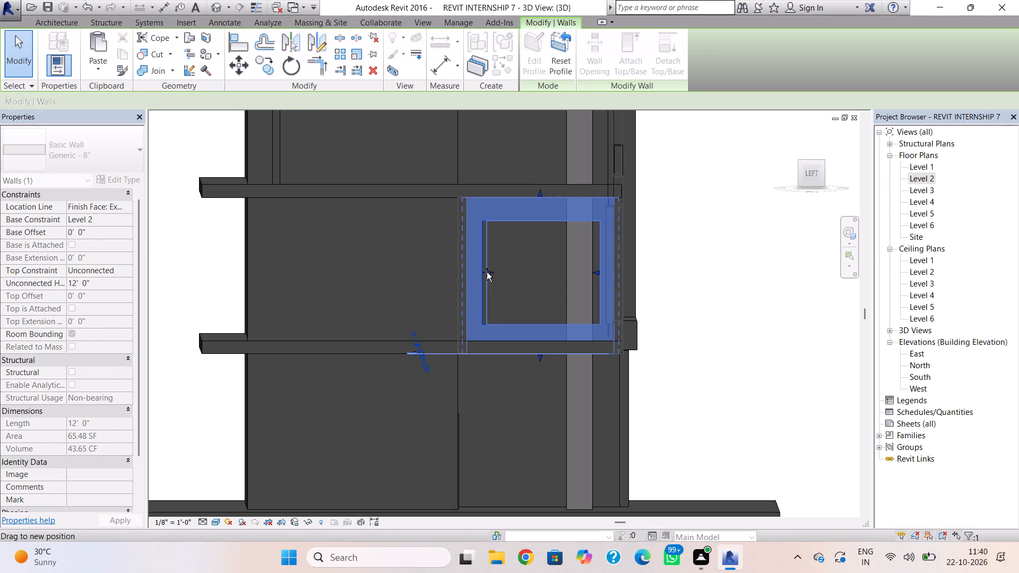
key(Escape)
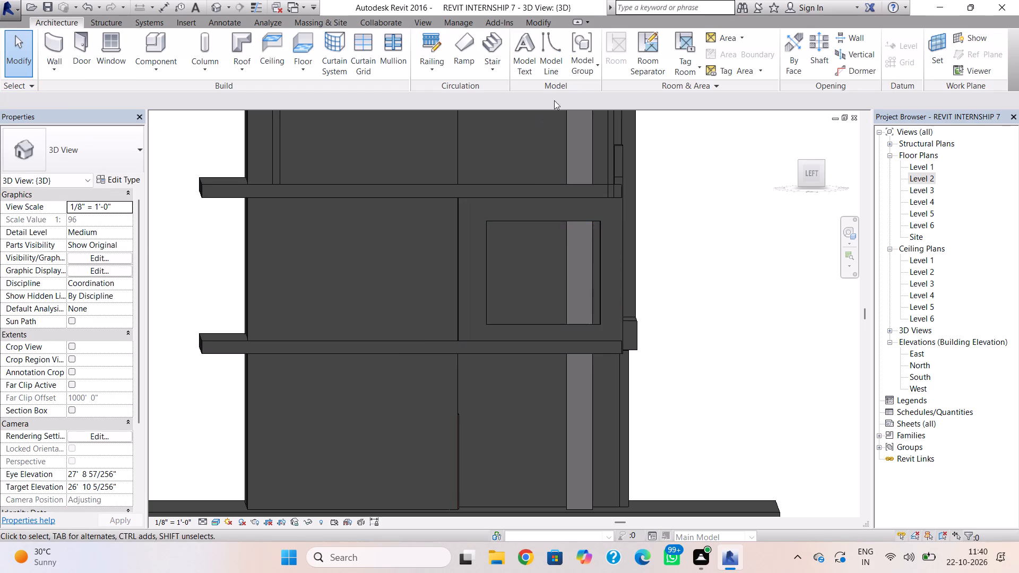
Change the Level 2 balcony's open-side wall type to Generic - 12".
click(216, 11)
shift+right_drag(452, 184, 444, 189)
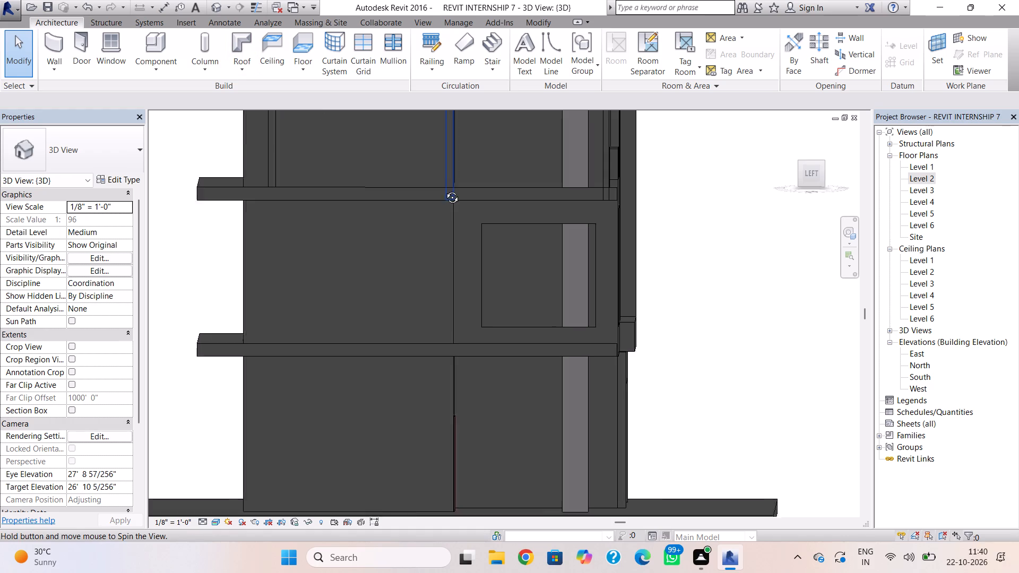
shift+right_drag(444, 189, 205, 242)
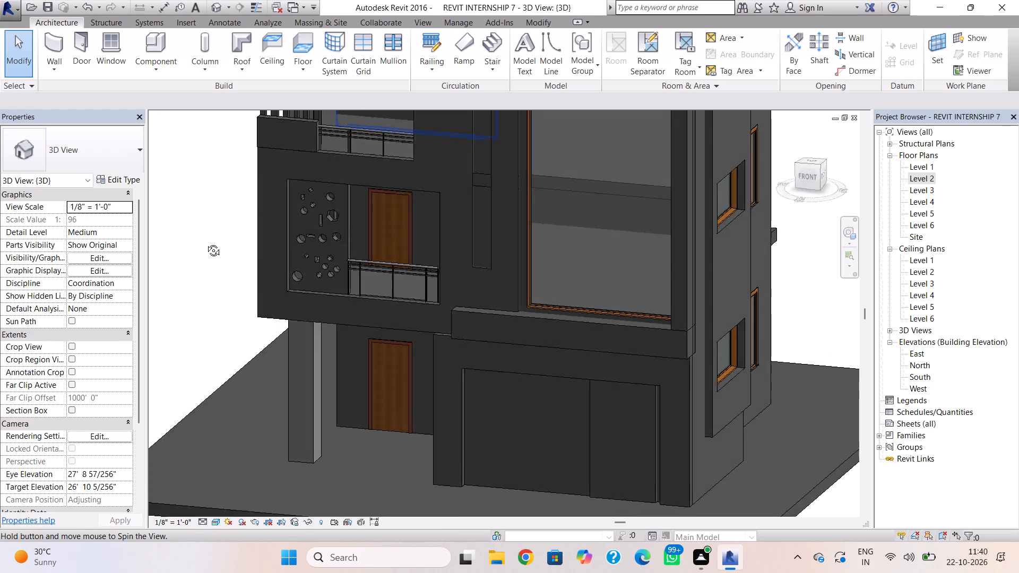
shift+right_drag(205, 242, 306, 245)
click(215, 263)
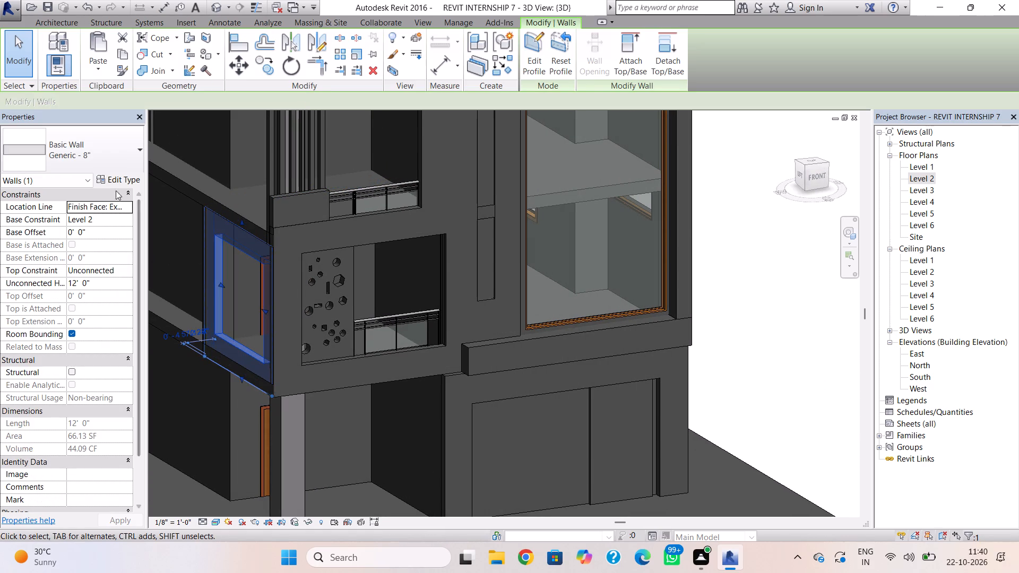
click(99, 164)
click(88, 298)
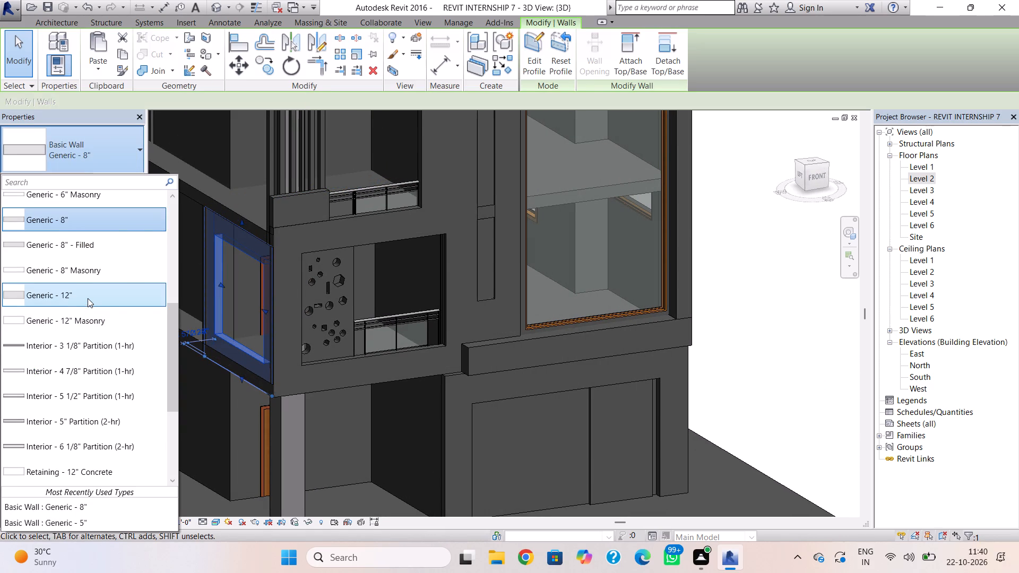
key(Escape)
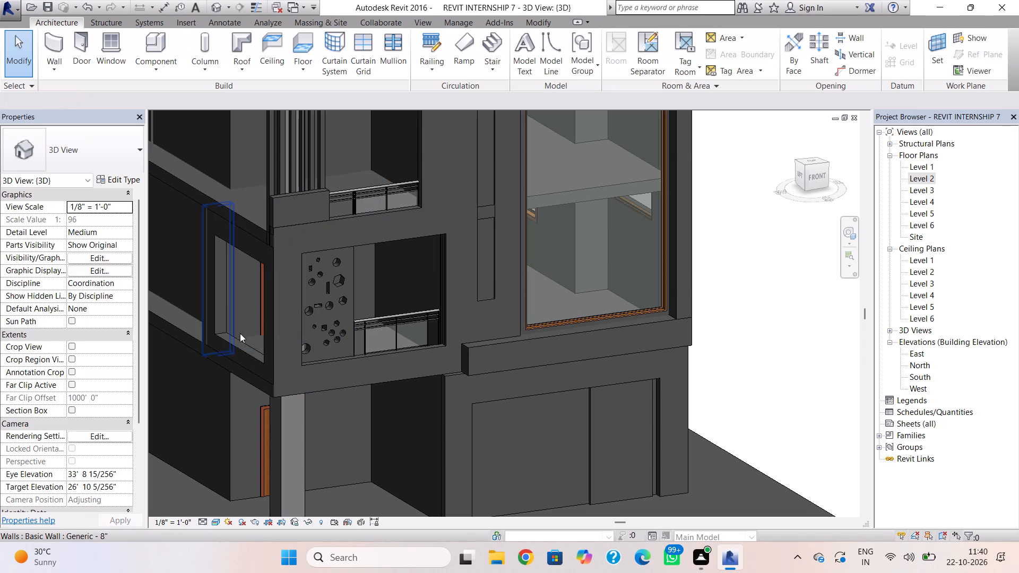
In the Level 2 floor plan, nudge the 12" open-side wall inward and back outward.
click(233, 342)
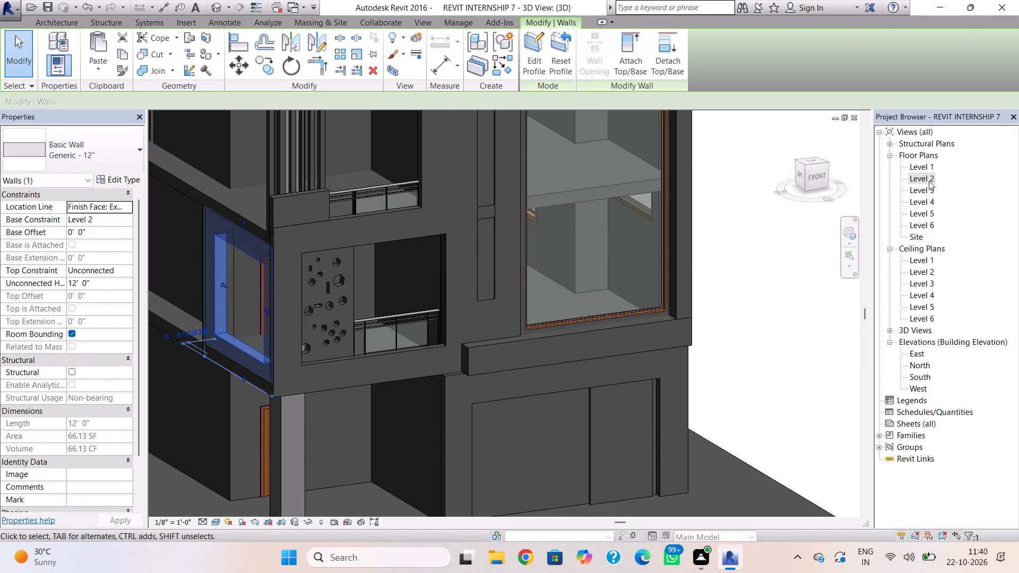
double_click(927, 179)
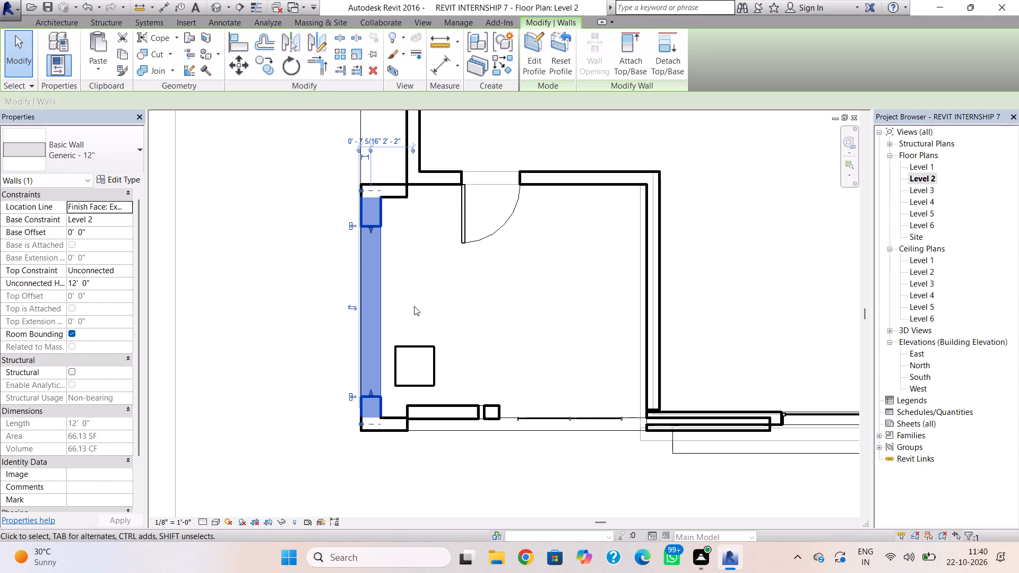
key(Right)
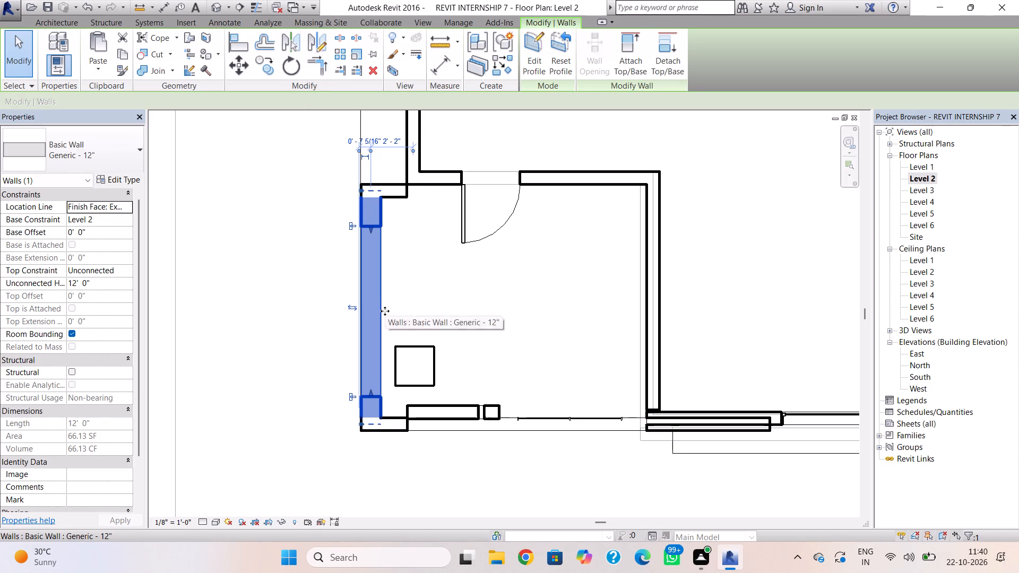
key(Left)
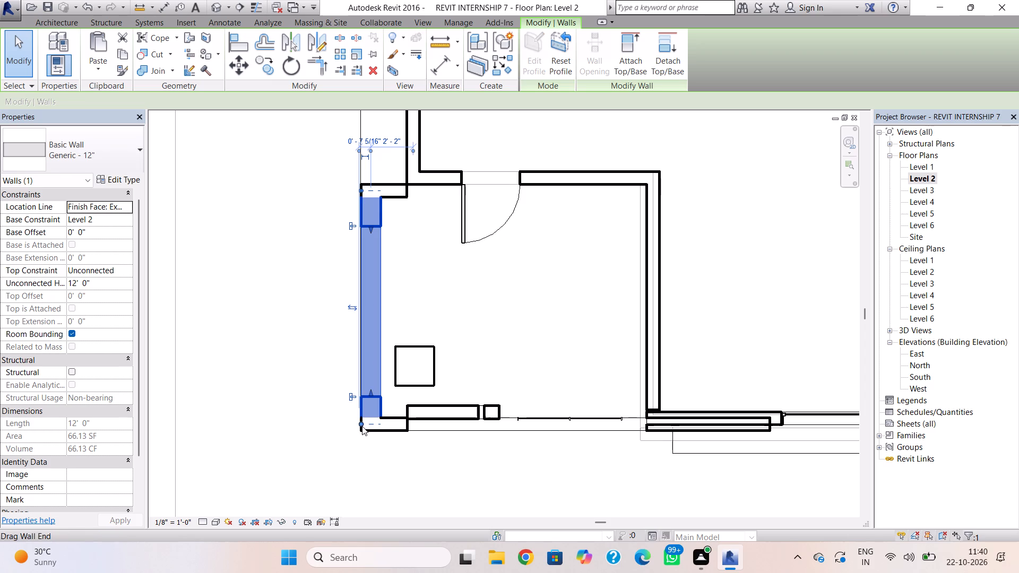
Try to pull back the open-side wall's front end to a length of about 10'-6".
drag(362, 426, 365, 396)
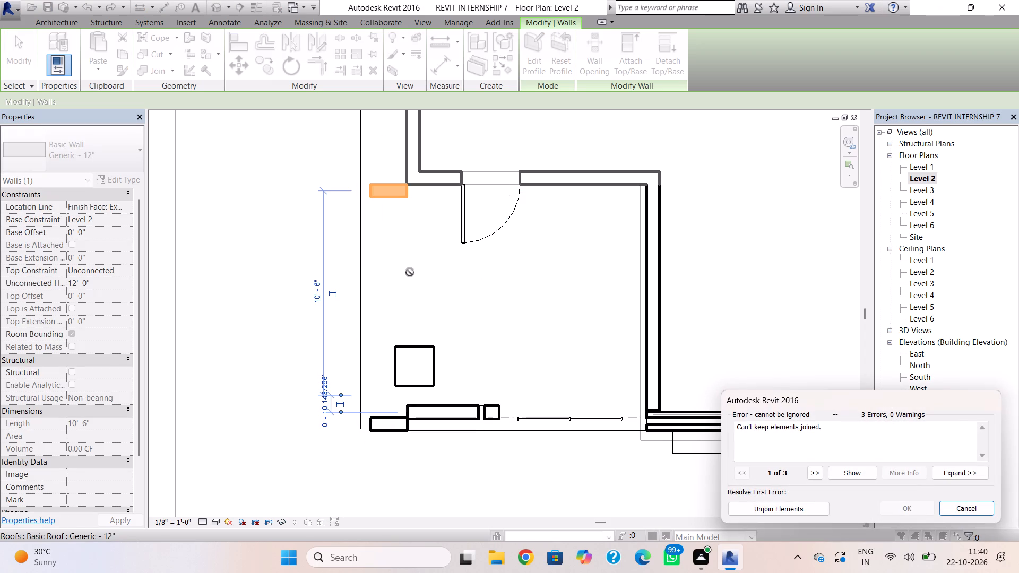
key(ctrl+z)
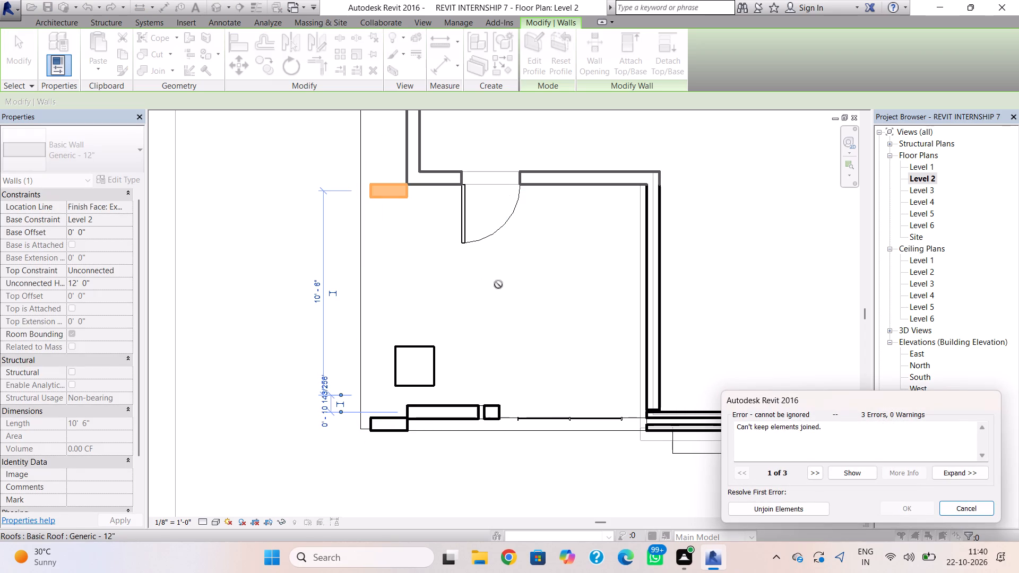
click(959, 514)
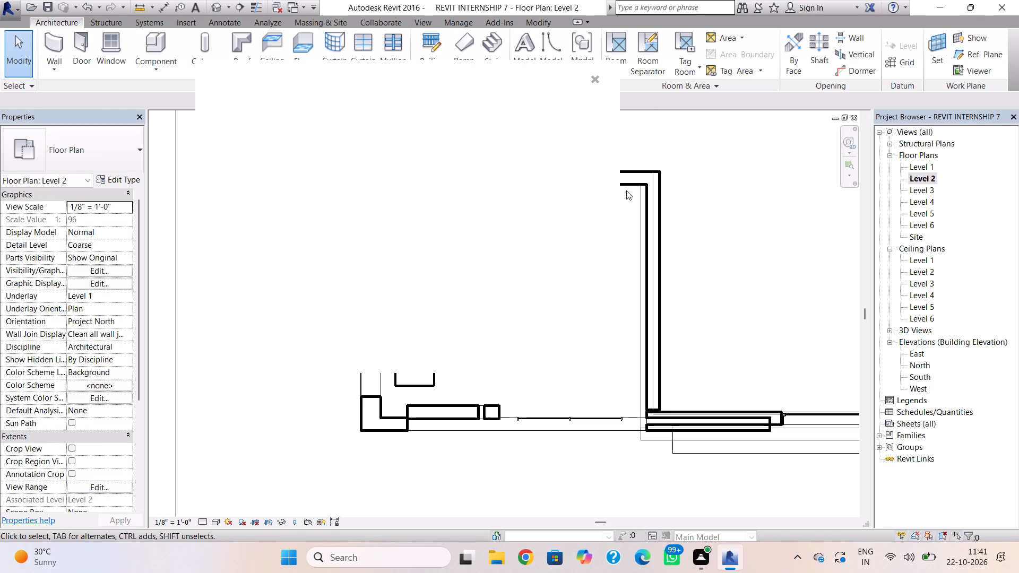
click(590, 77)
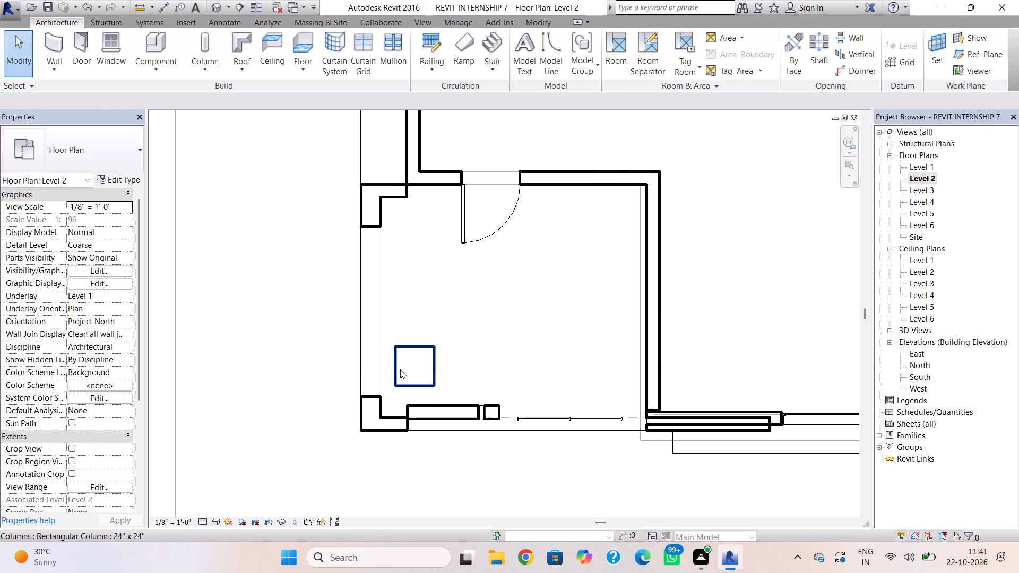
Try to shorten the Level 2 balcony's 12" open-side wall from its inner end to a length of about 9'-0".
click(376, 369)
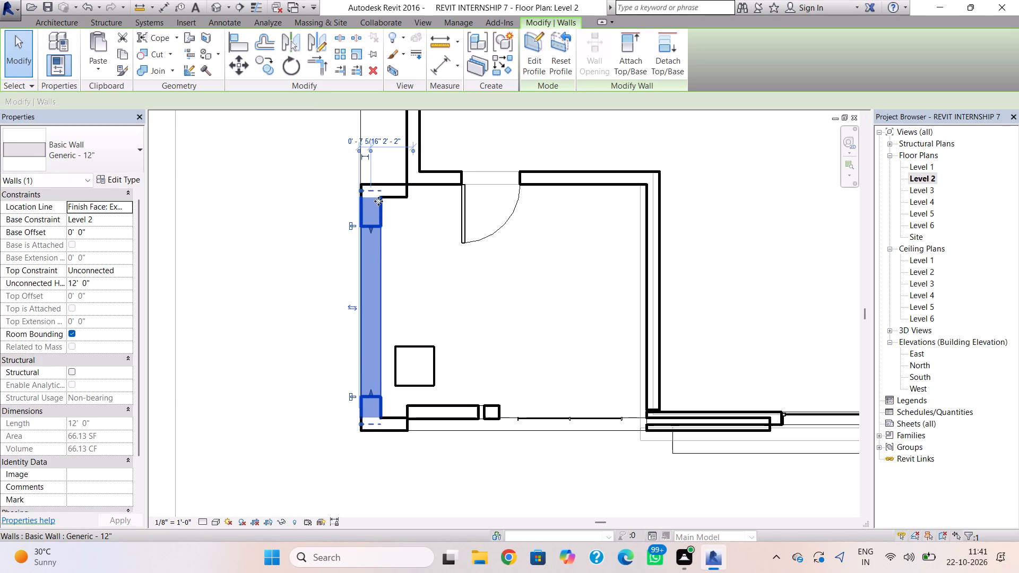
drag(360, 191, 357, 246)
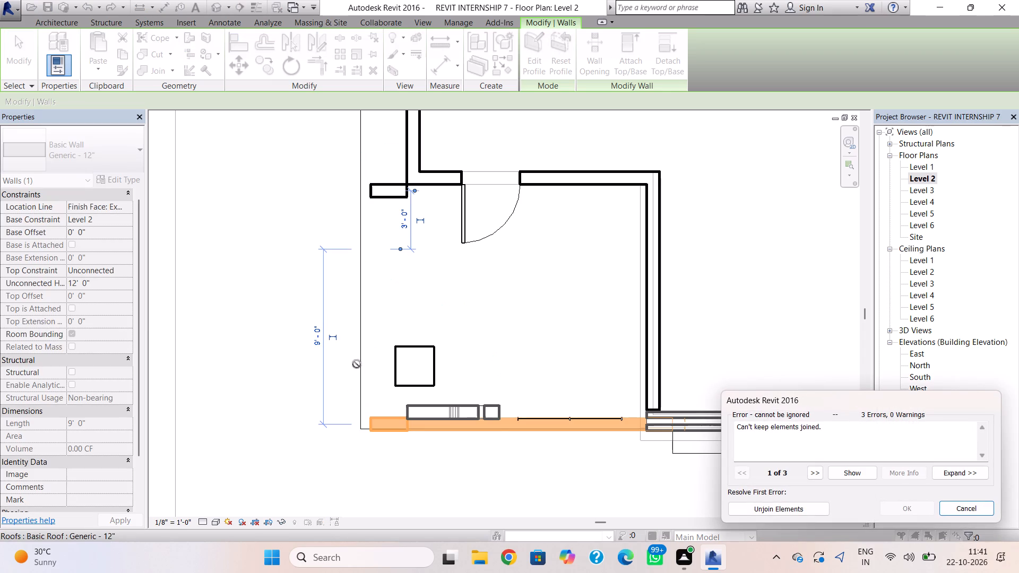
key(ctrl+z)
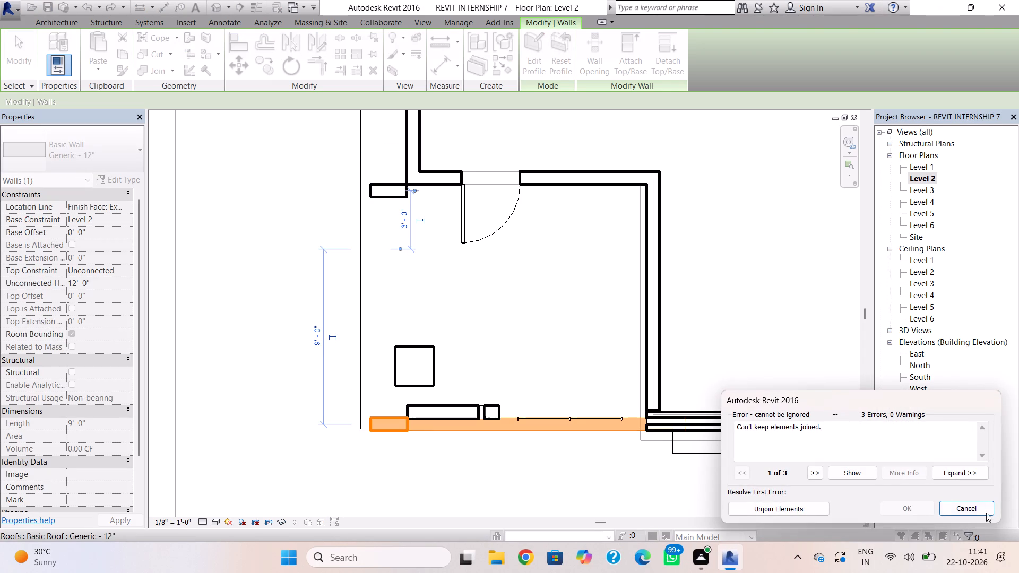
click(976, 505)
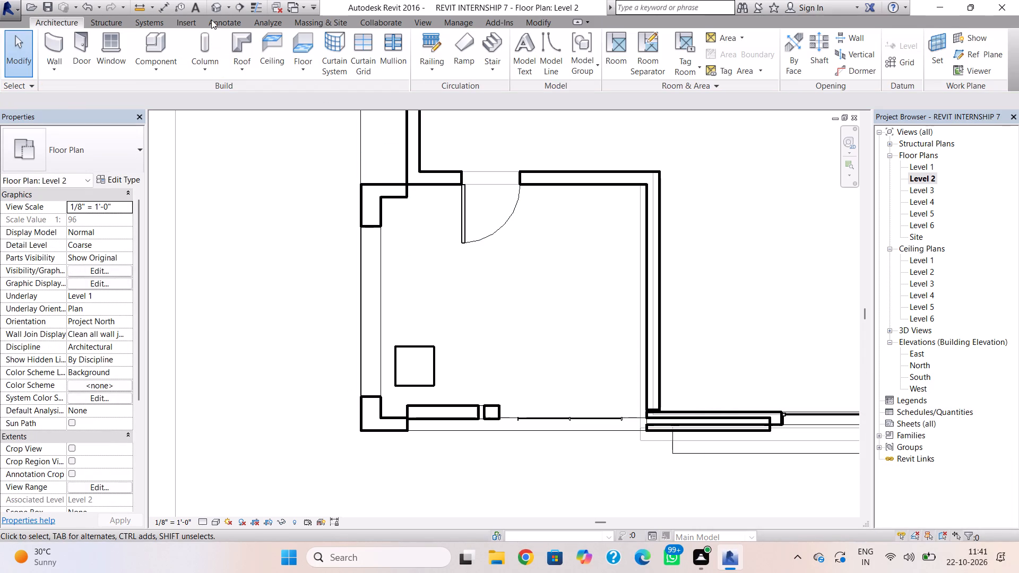
Check the open-side wall in 3D, return to the Level 2 plan and undo its edits back to a solid Generic - 8" wall.
click(213, 6)
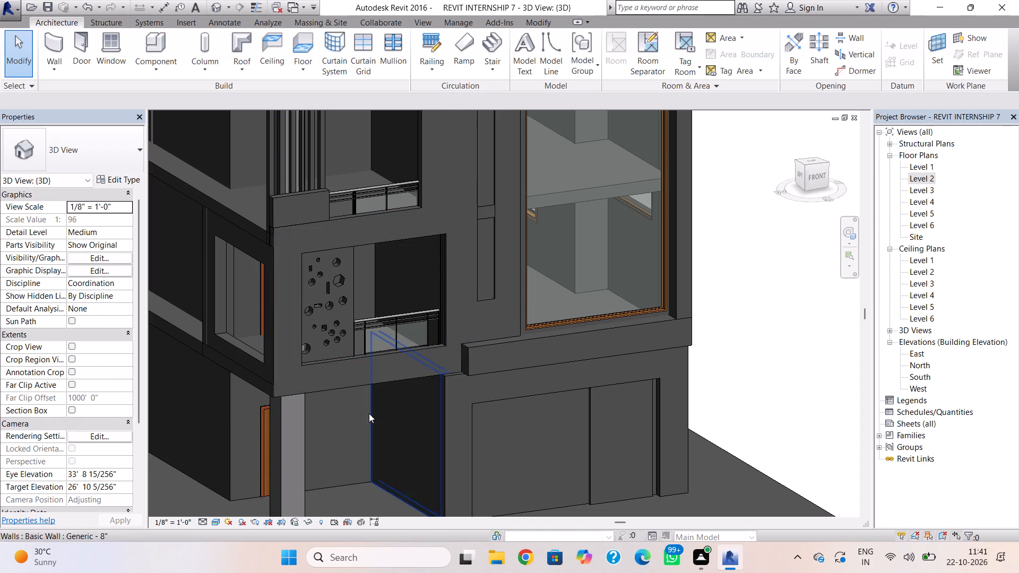
click(254, 366)
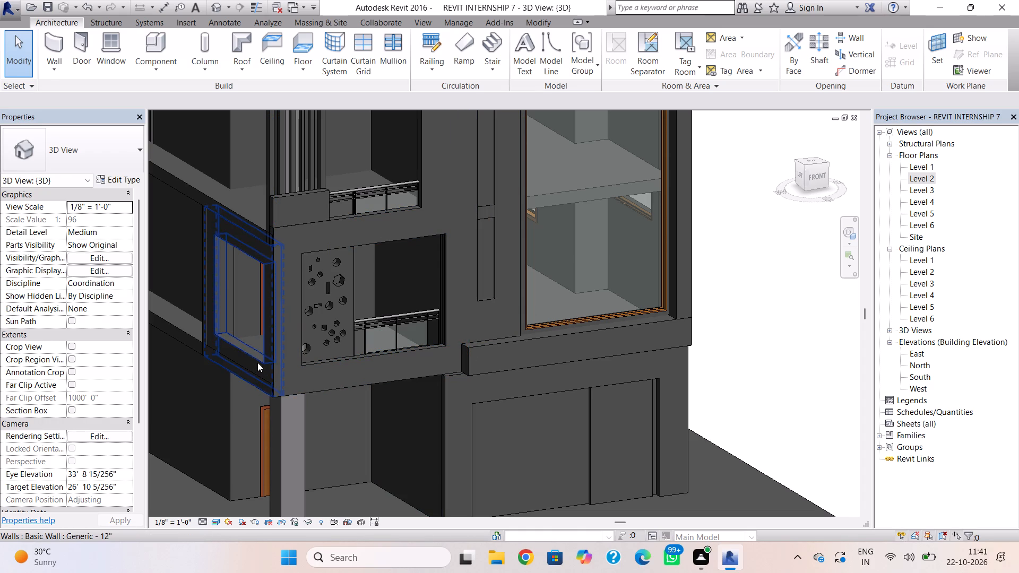
click(257, 362)
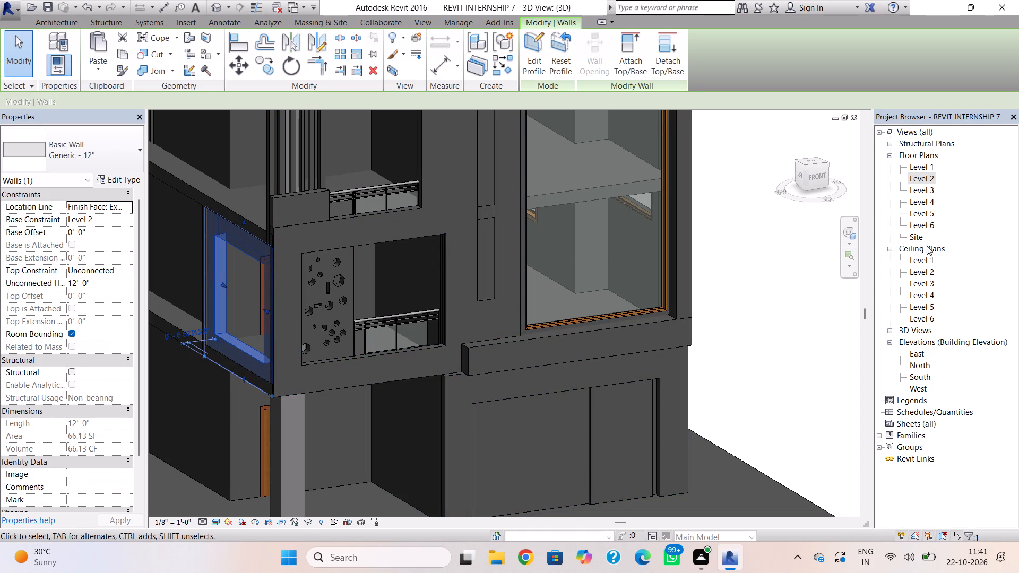
double_click(922, 177)
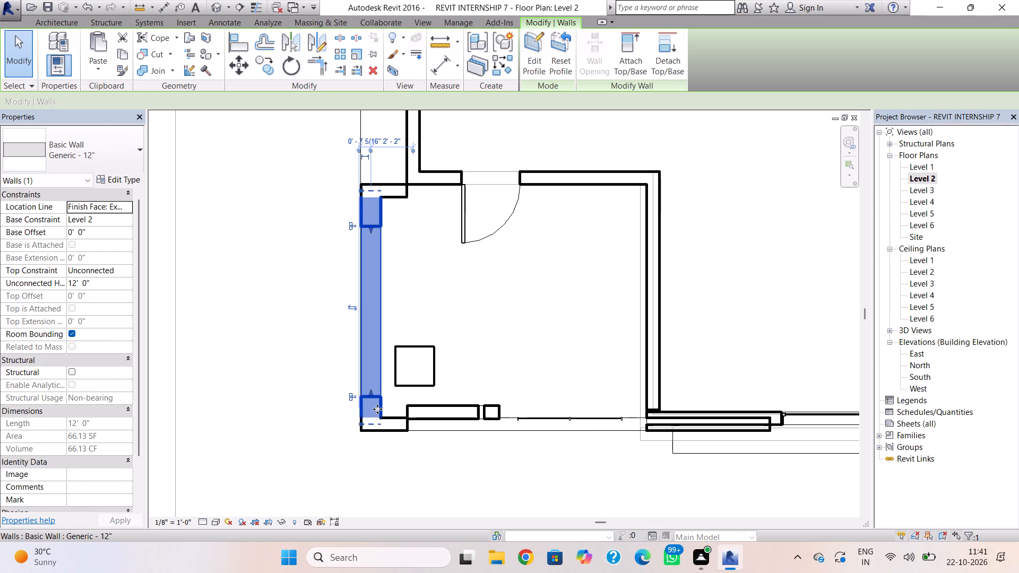
key(ctrl+z)
key(ctrl+z)
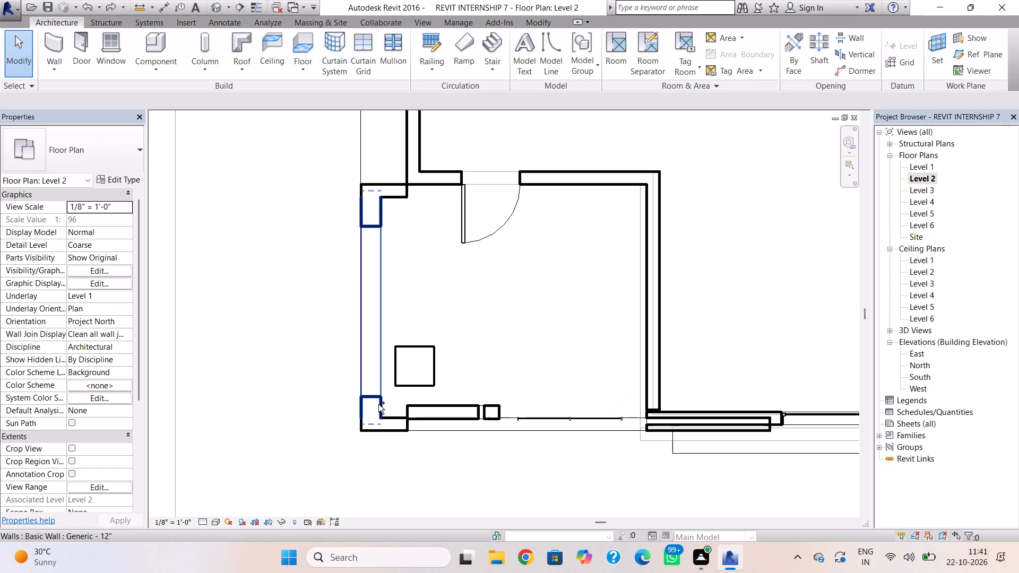
key(ctrl+z)
key(ctrl+z)
key(ctrl+z)
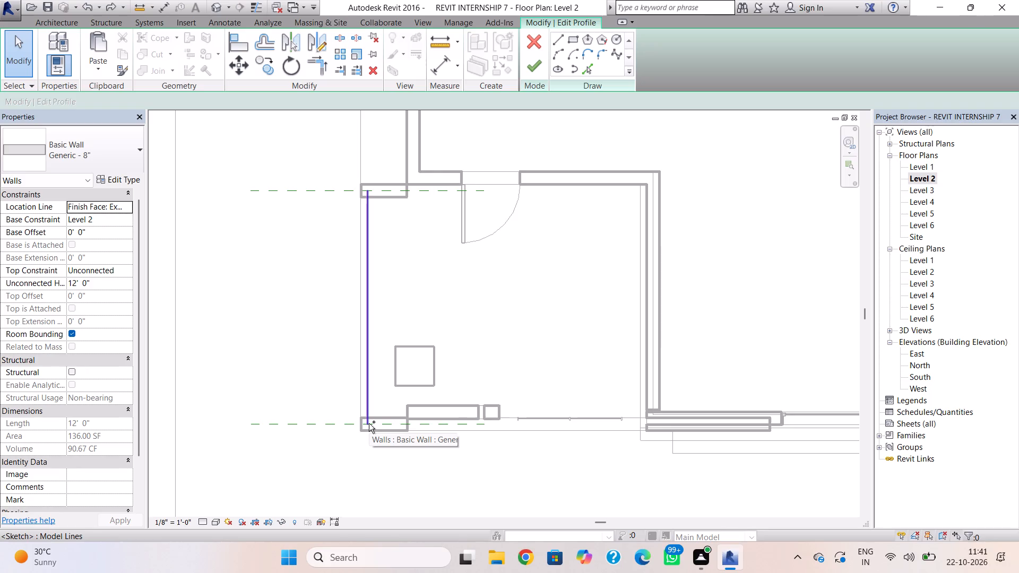
key(ctrl+z)
key(ctrl+z)
Shorten the open-side wall at both ends to about 10'-6" and nudge it inward about 6".
click(373, 409)
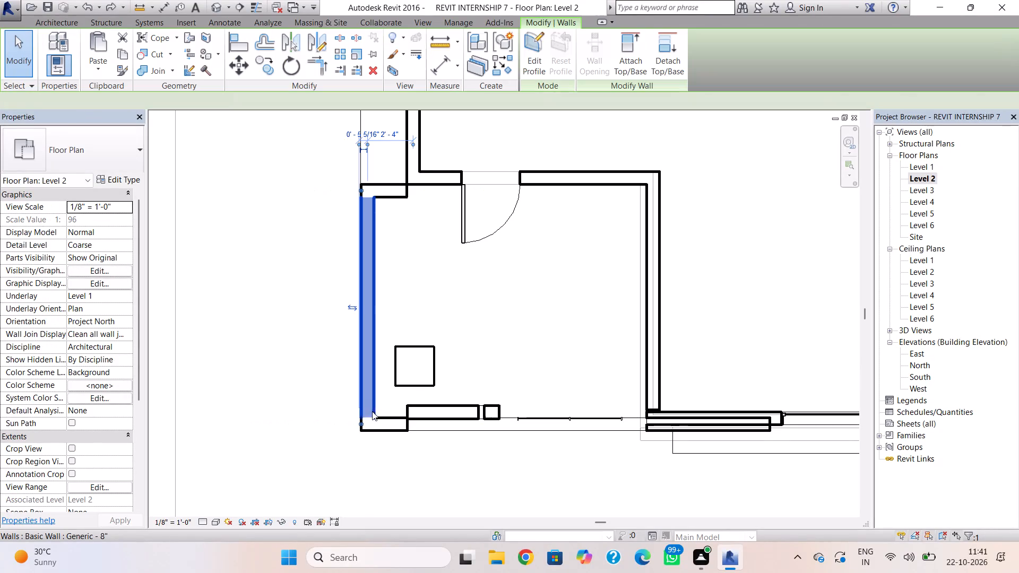
drag(364, 423, 365, 406)
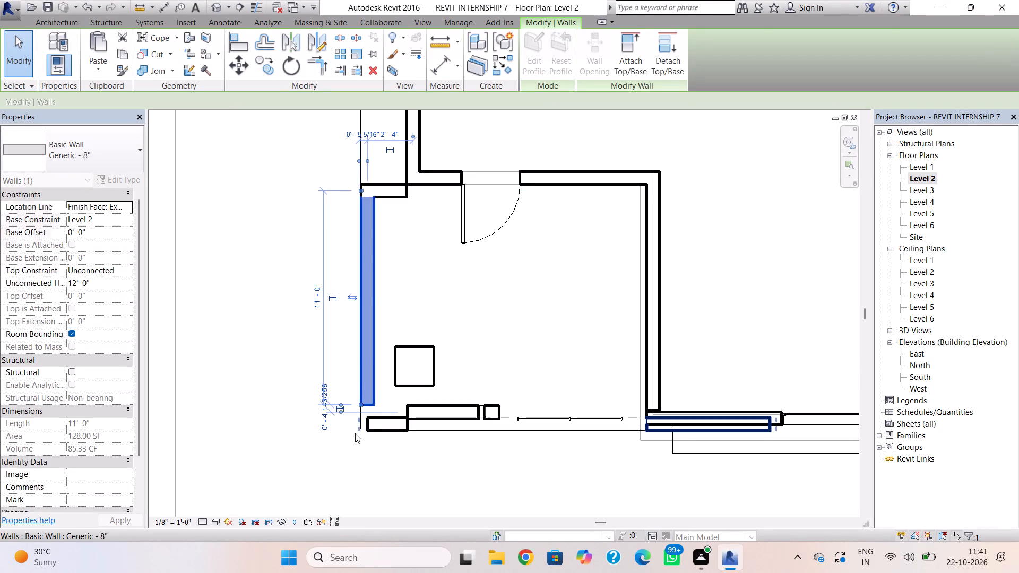
drag(360, 190, 365, 205)
key(Right)
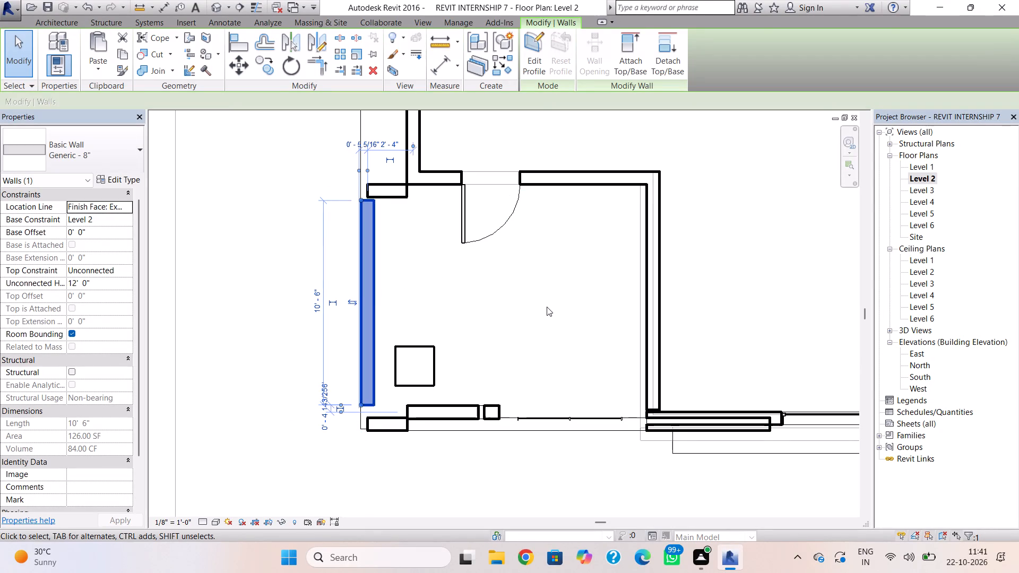
key(Right)
key(Right)
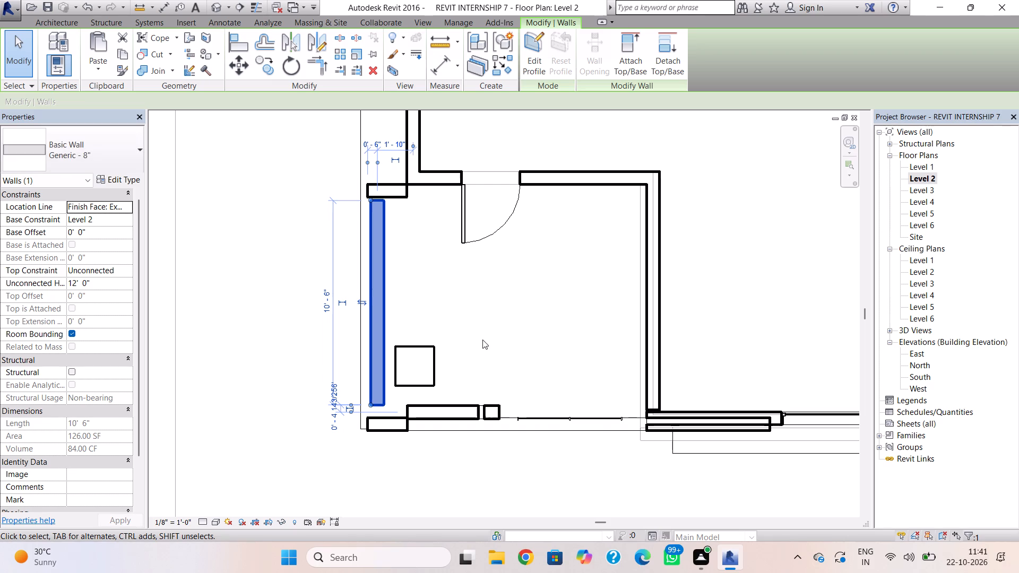
Extend the outer ends of the balcony's front wall and short rear return wall outward to the slab edge.
scroll(384, 350, up, 2)
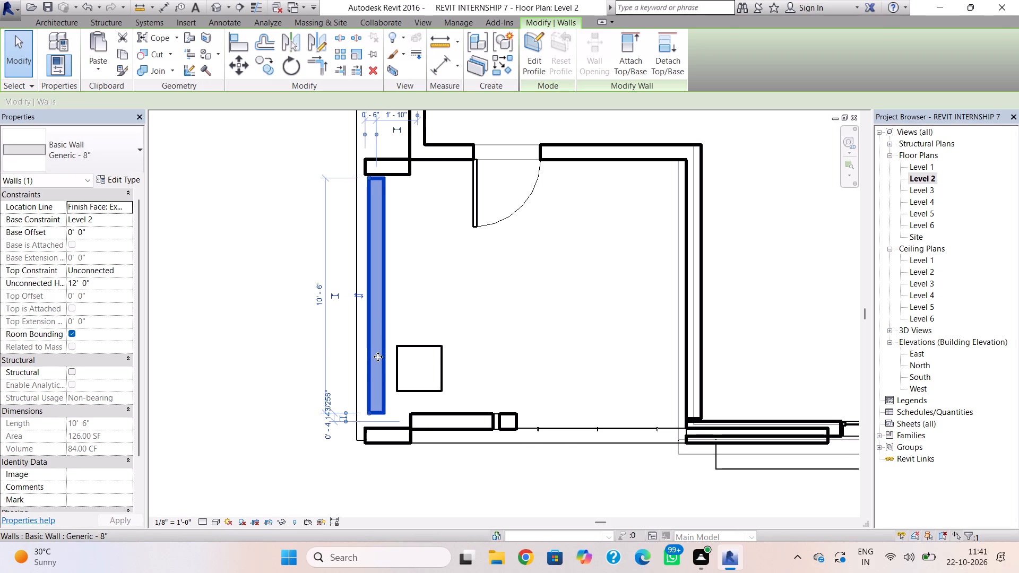
scroll(378, 357, up, 1)
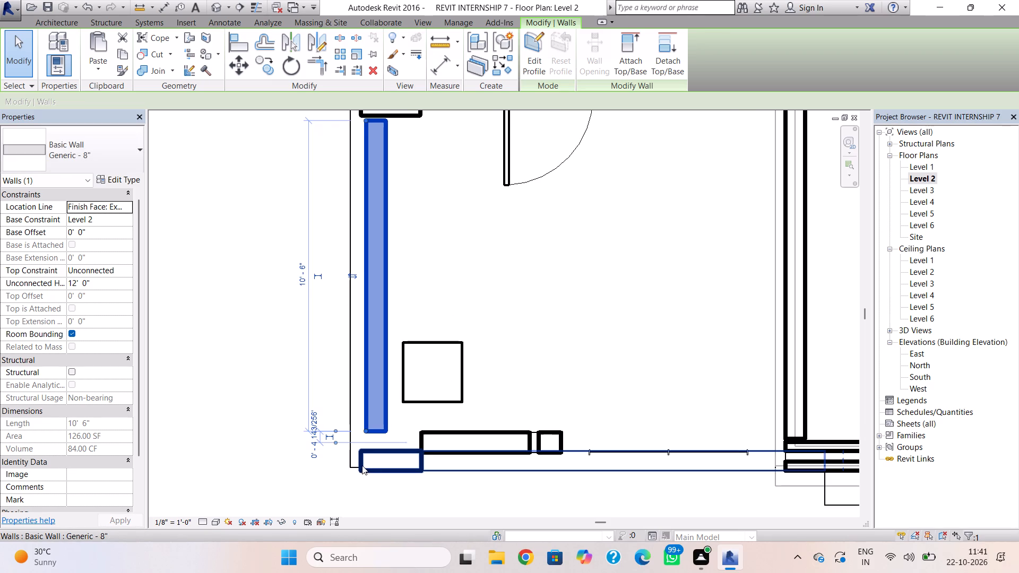
click(362, 465)
drag(361, 459, 353, 457)
middle_drag(388, 453, 396, 482)
scroll(396, 482, down, 1)
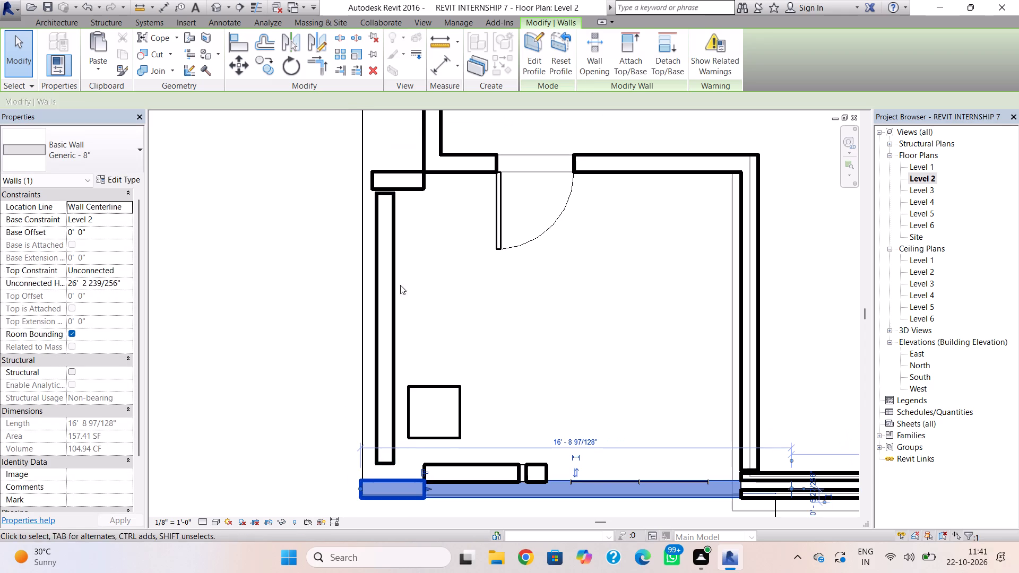
click(373, 175)
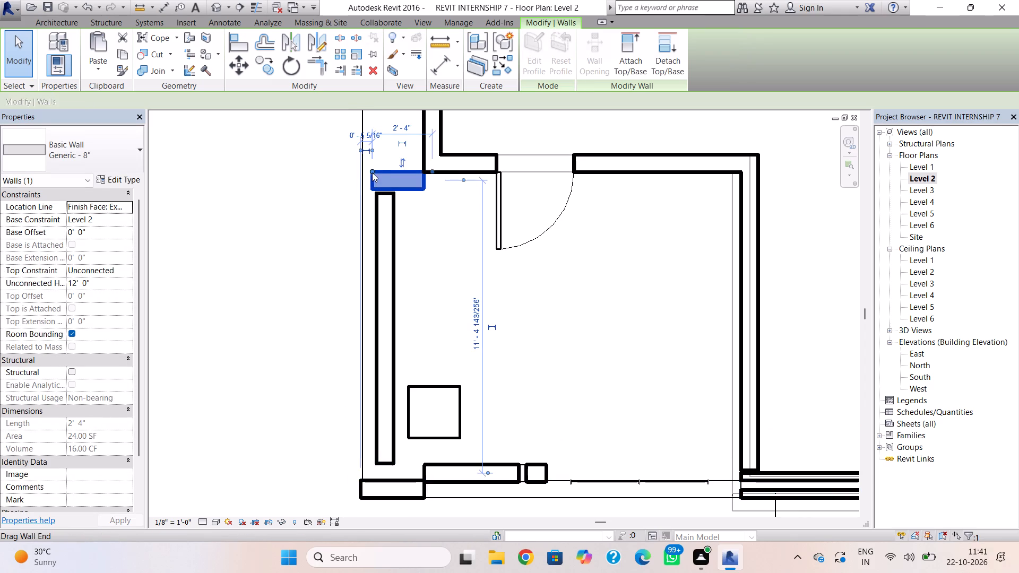
drag(372, 172, 367, 174)
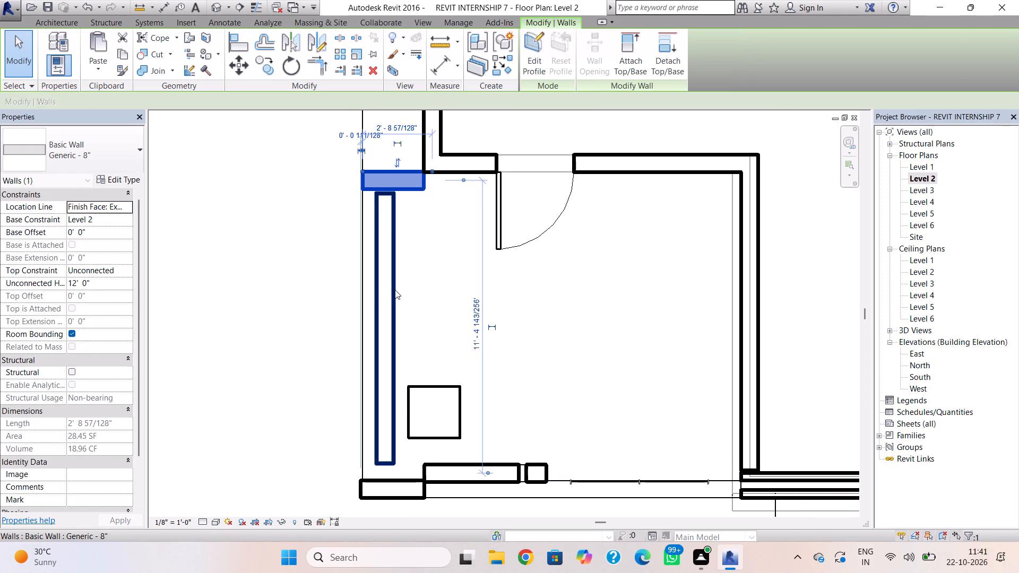
Extend both ends of the open-side wall to meet the front and rear walls, giving it a 12'-0" length.
click(387, 465)
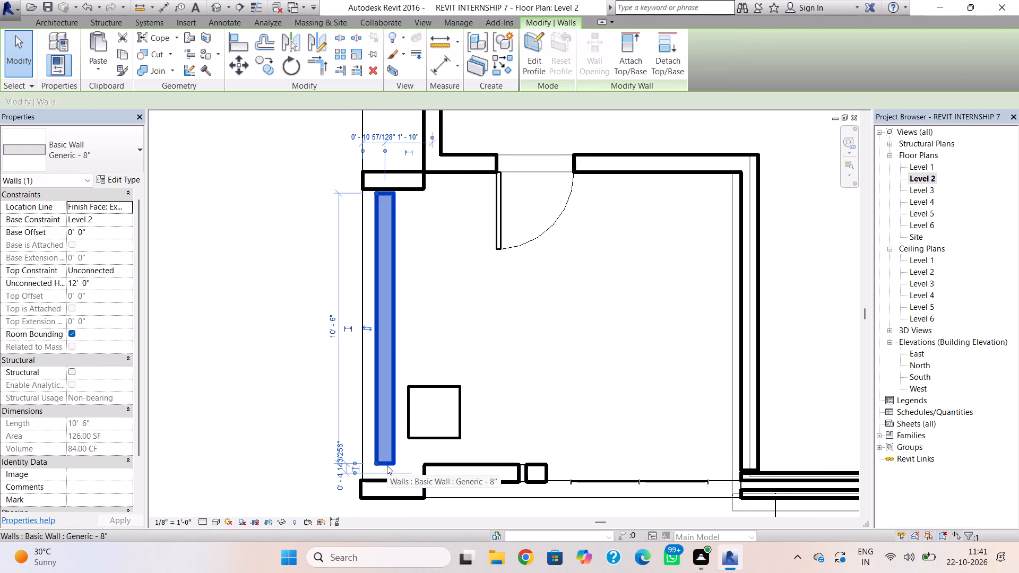
drag(376, 462, 376, 476)
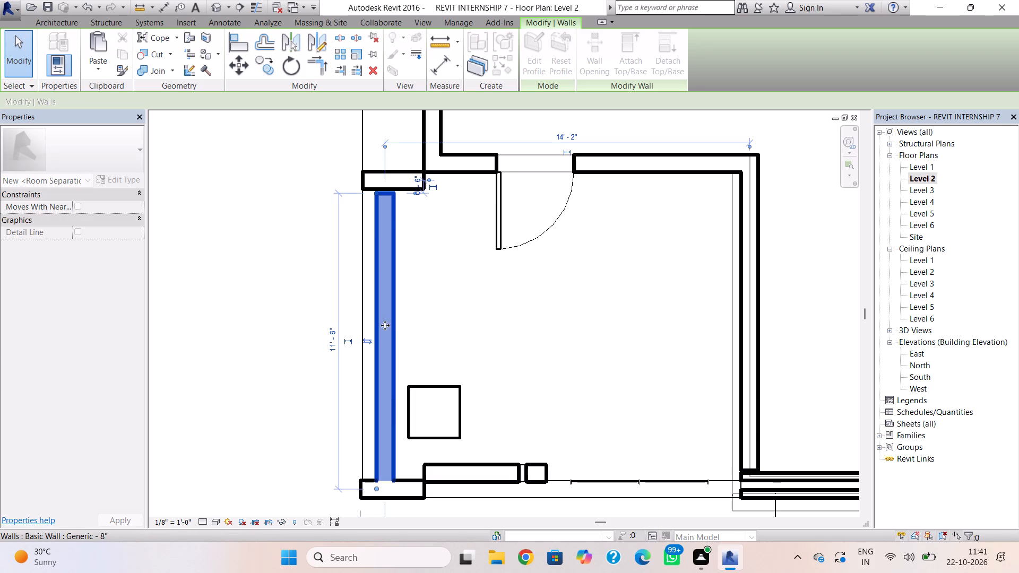
click(377, 194)
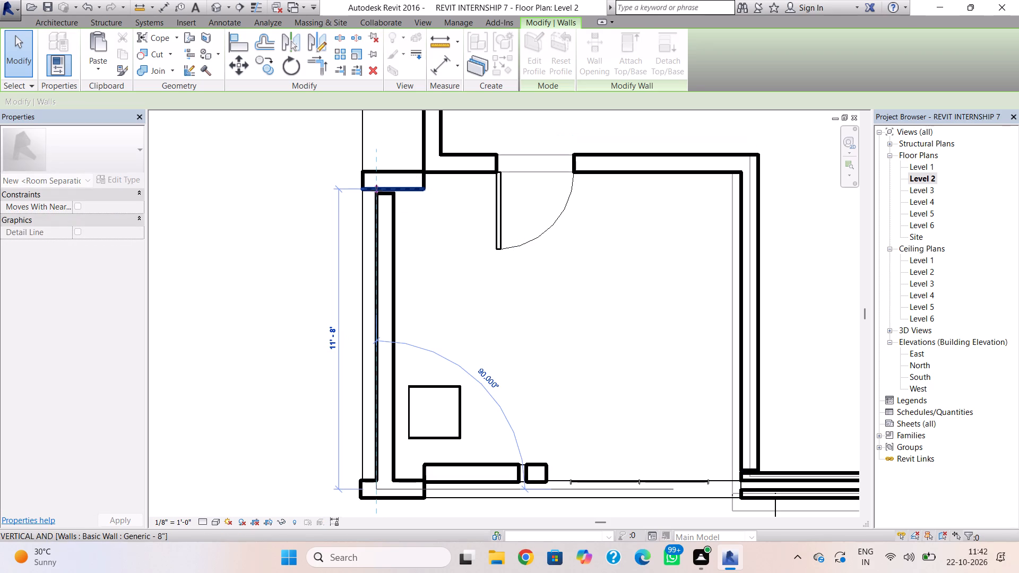
Change the Level 2 balcony's open-side wall type to Generic - 12".
click(316, 290)
click(370, 262)
click(374, 264)
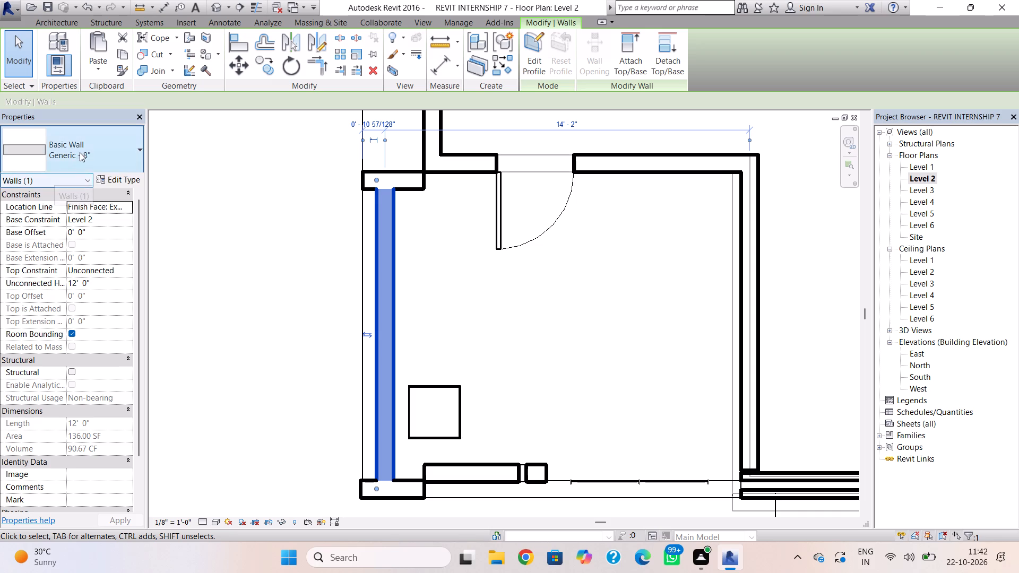
click(80, 152)
click(70, 304)
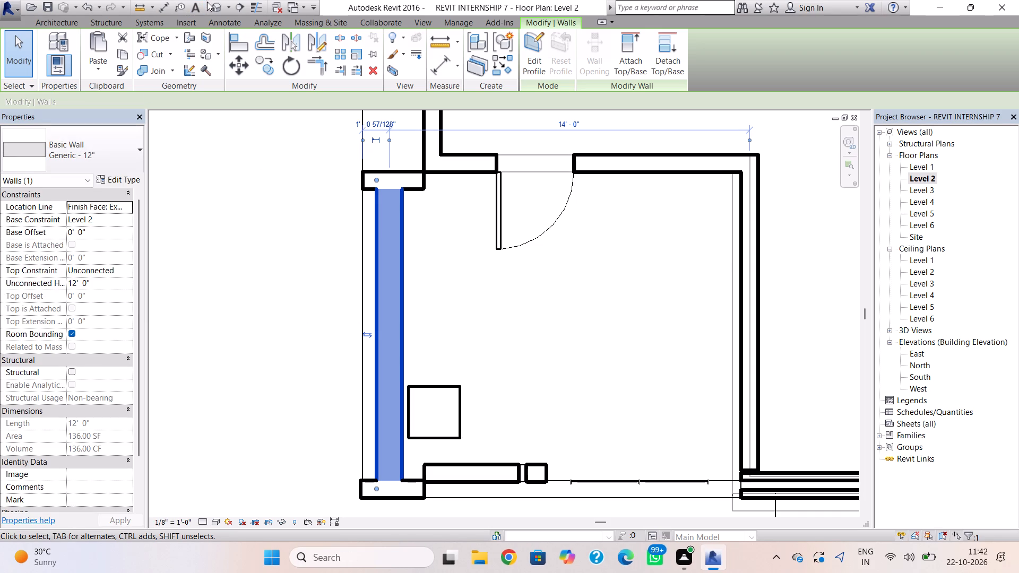
Edit the profile of the Level 2 balcony's open-side wall in 3D, cutting a rectangular opening about 9'-0" wide and 8'-6" high.
click(220, 8)
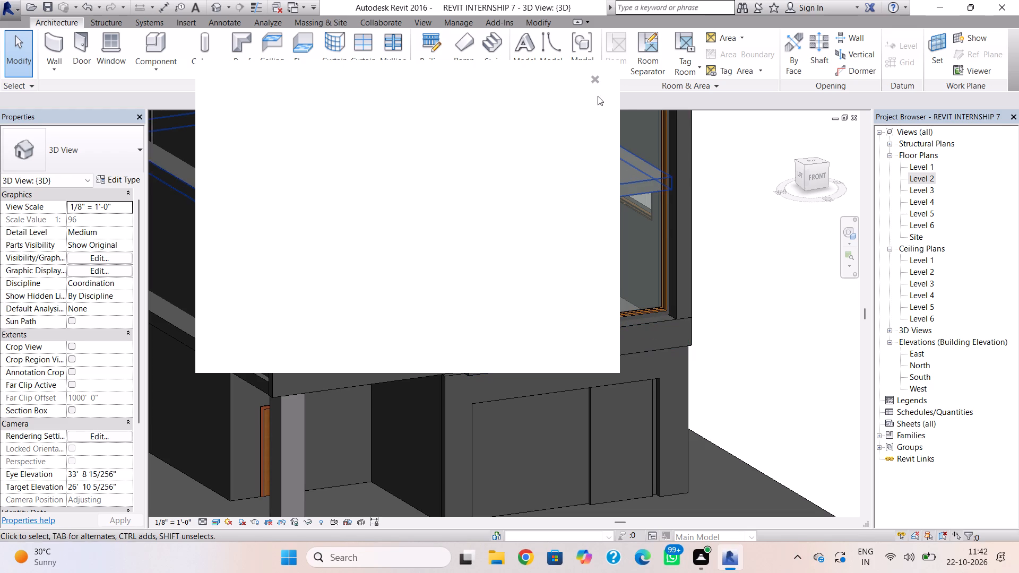
click(591, 80)
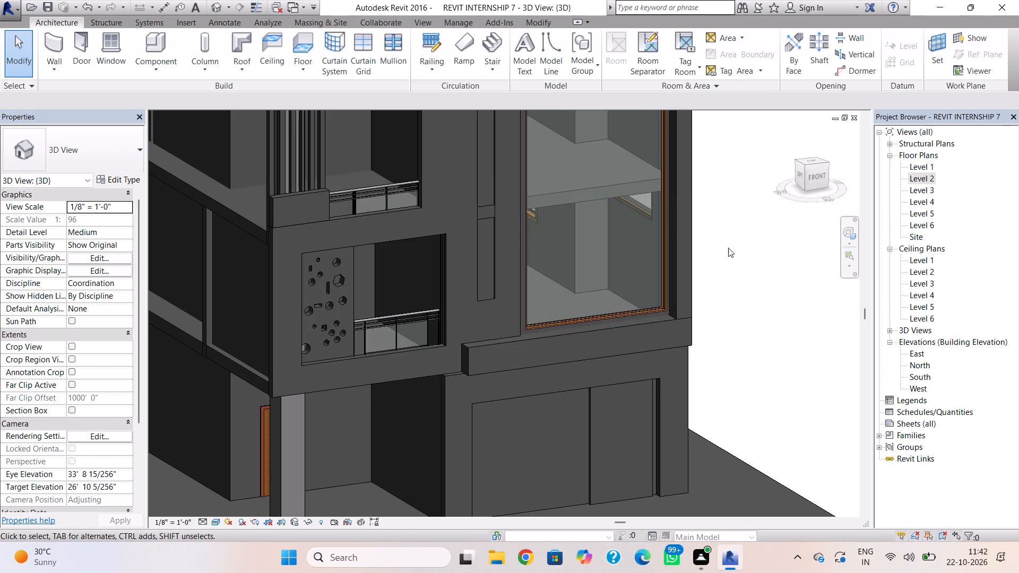
click(800, 173)
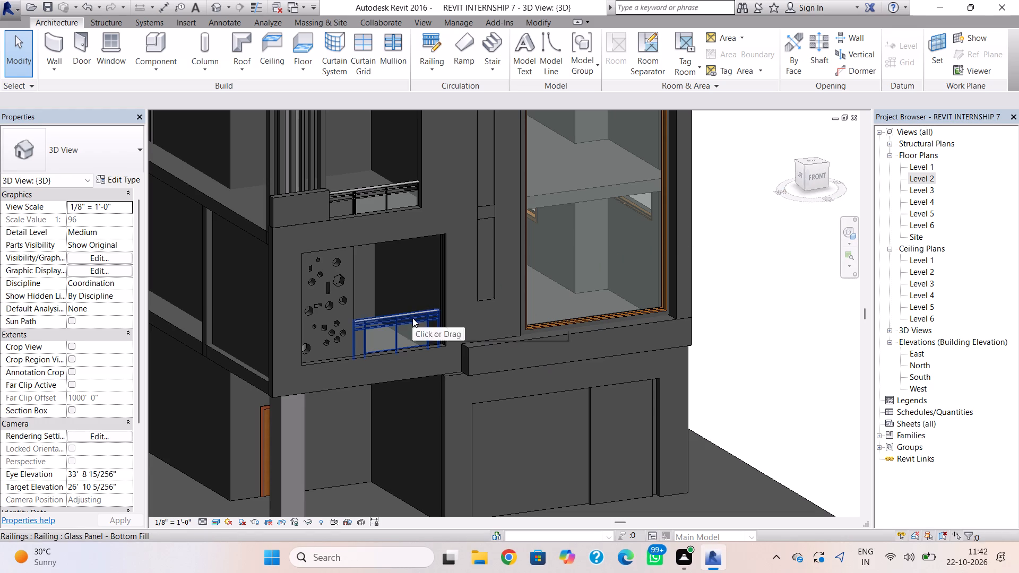
shift+right_drag(419, 317, 564, 249)
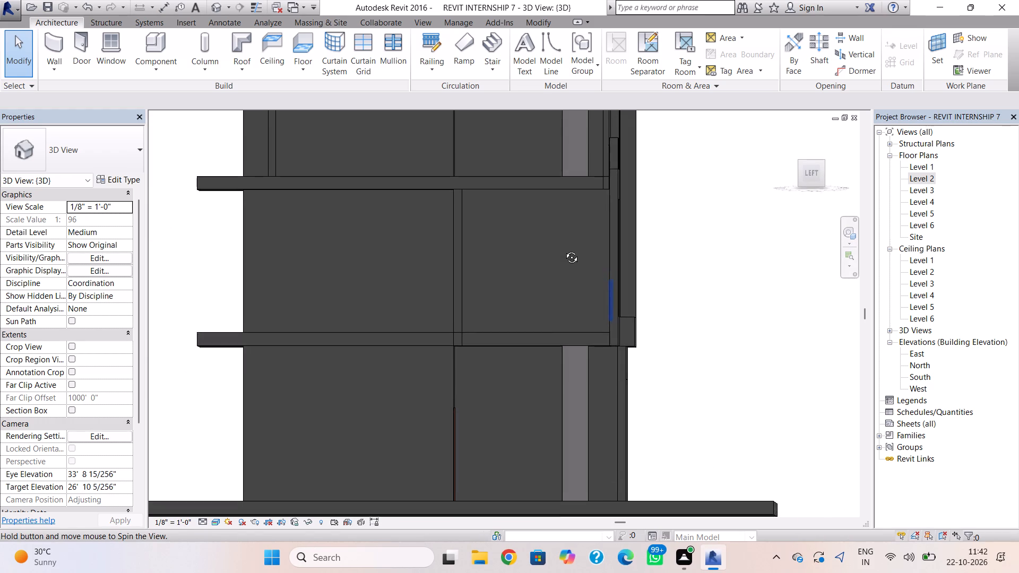
shift+right_drag(564, 249, 564, 247)
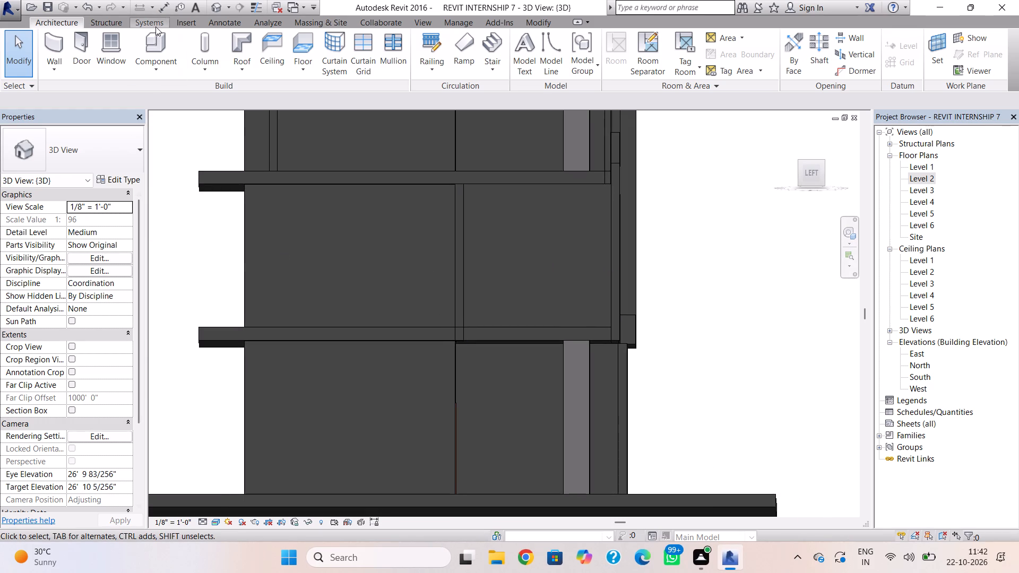
click(526, 189)
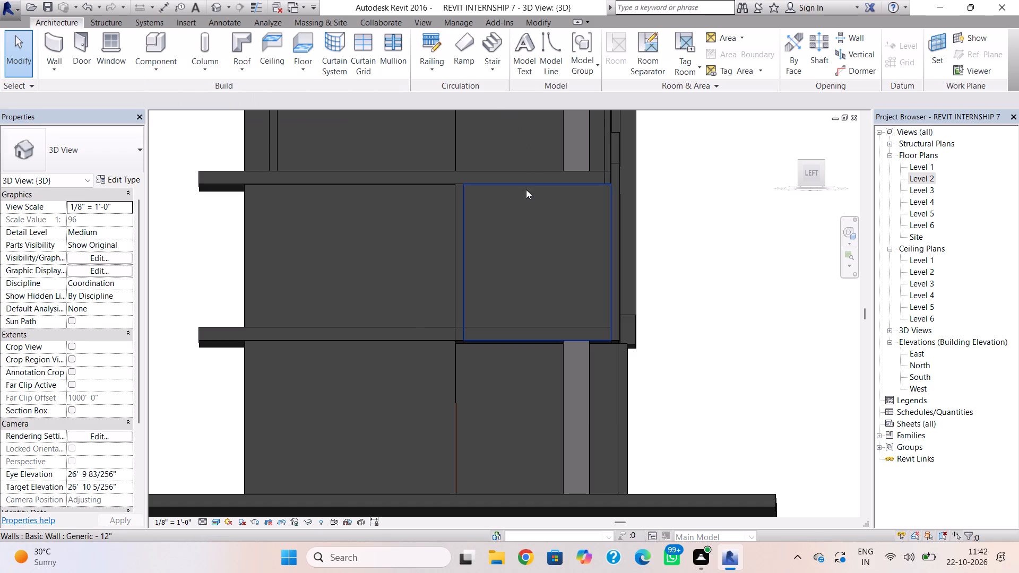
click(536, 49)
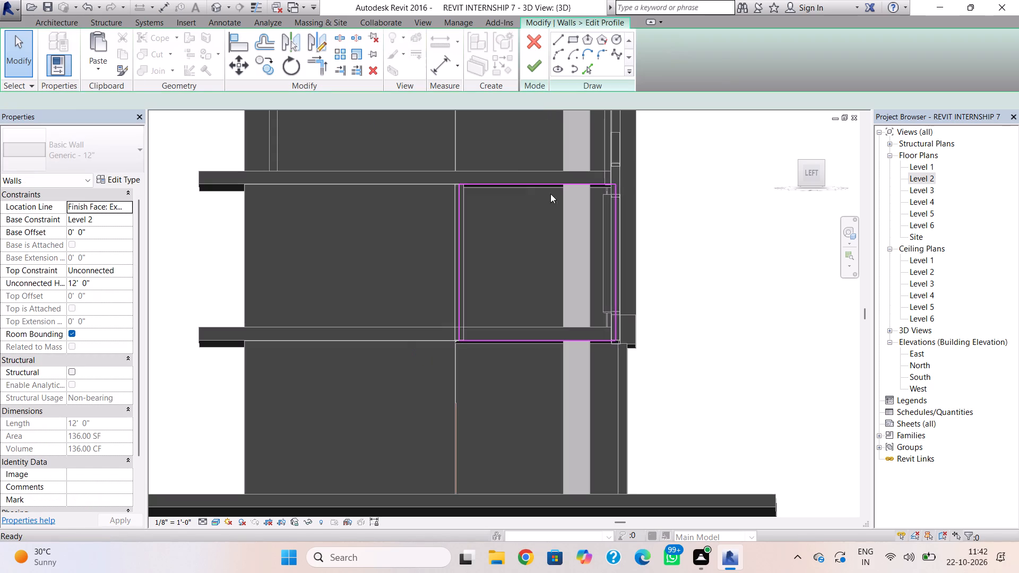
click(568, 39)
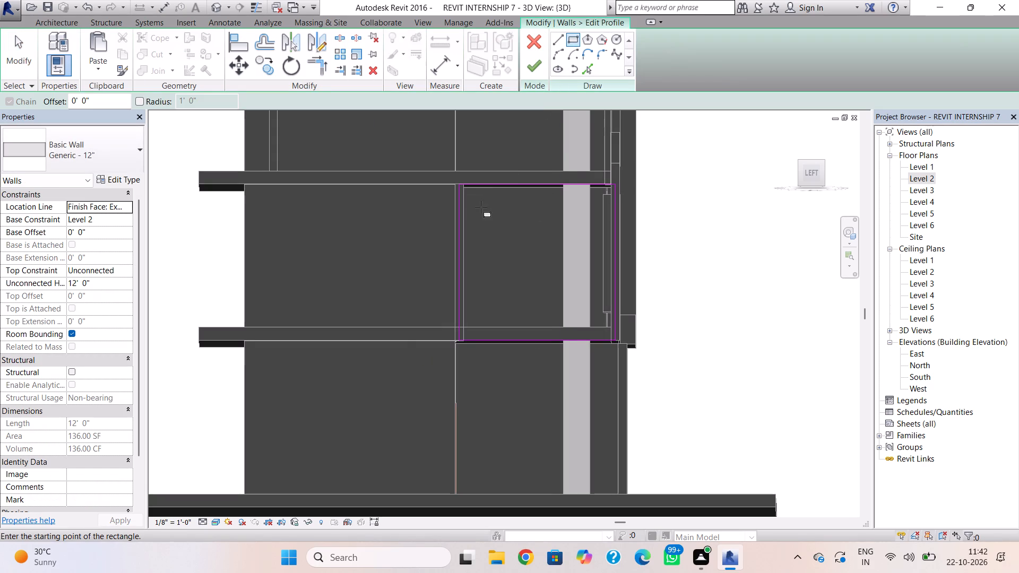
click(481, 207)
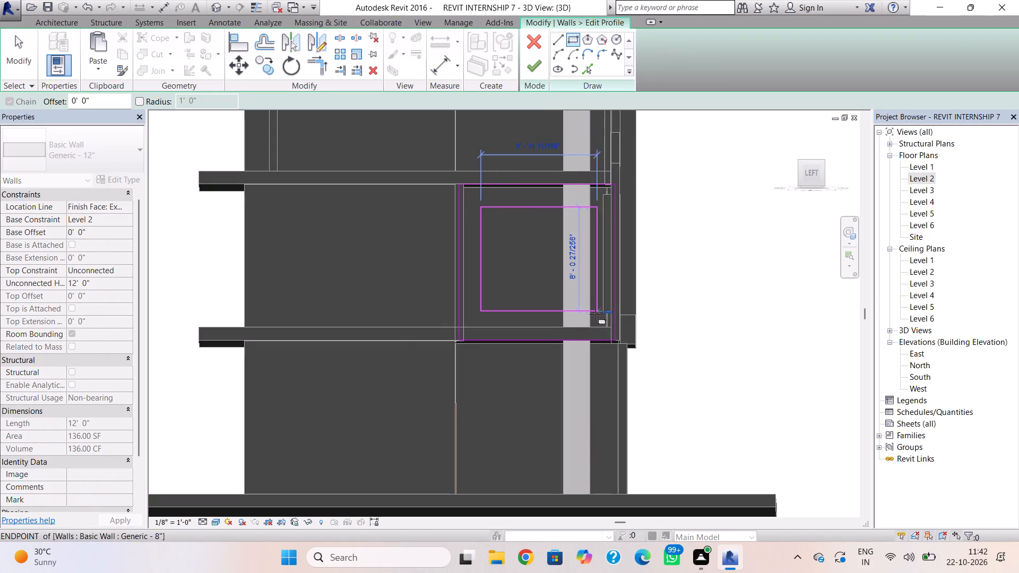
scroll(592, 309, up, 4)
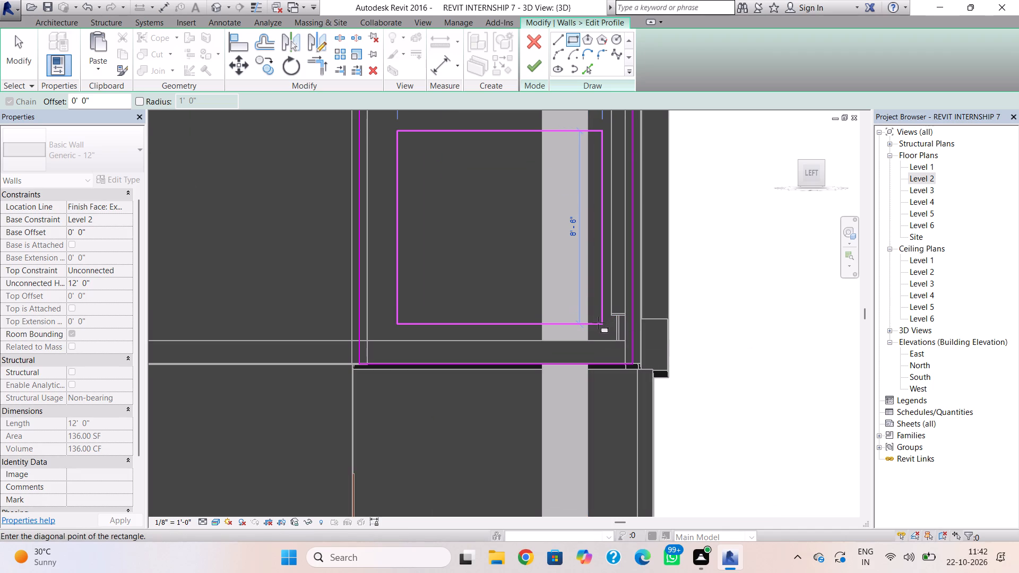
click(597, 320)
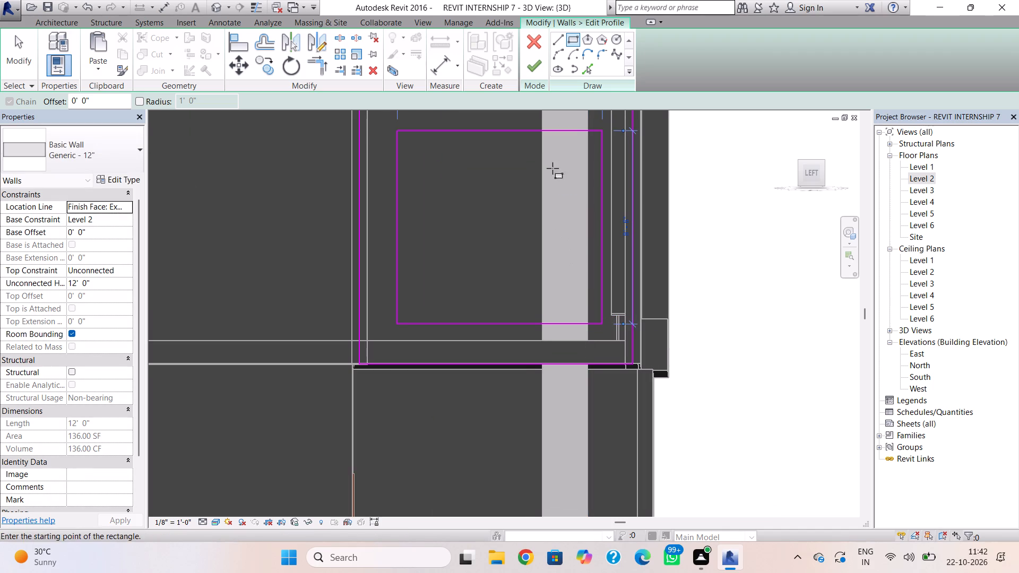
click(533, 68)
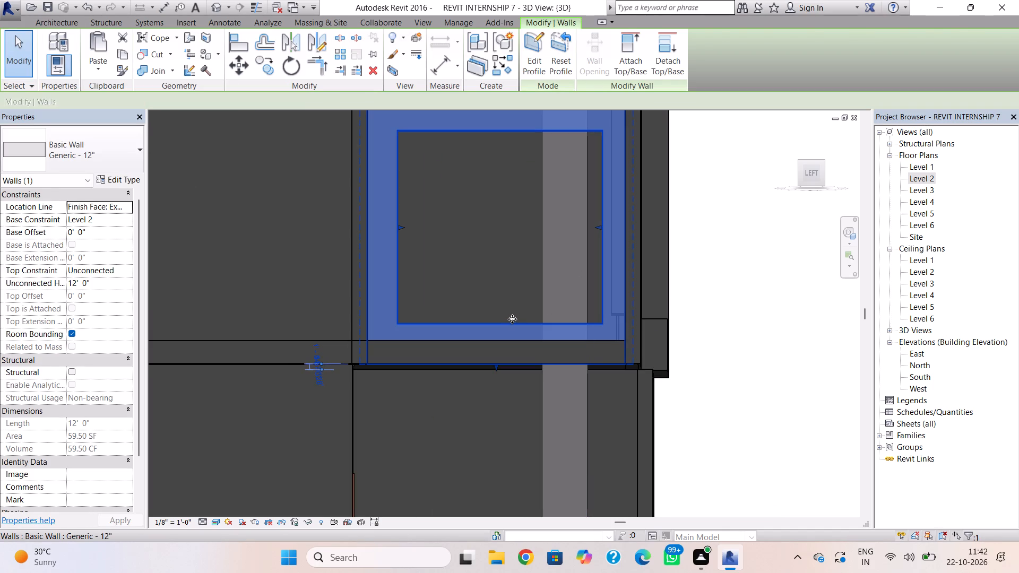
key(Escape)
Copy the framed open-side wall from the Level 2 plan and paste it aligned to Level 3.
shift+right_drag(515, 322, 504, 346)
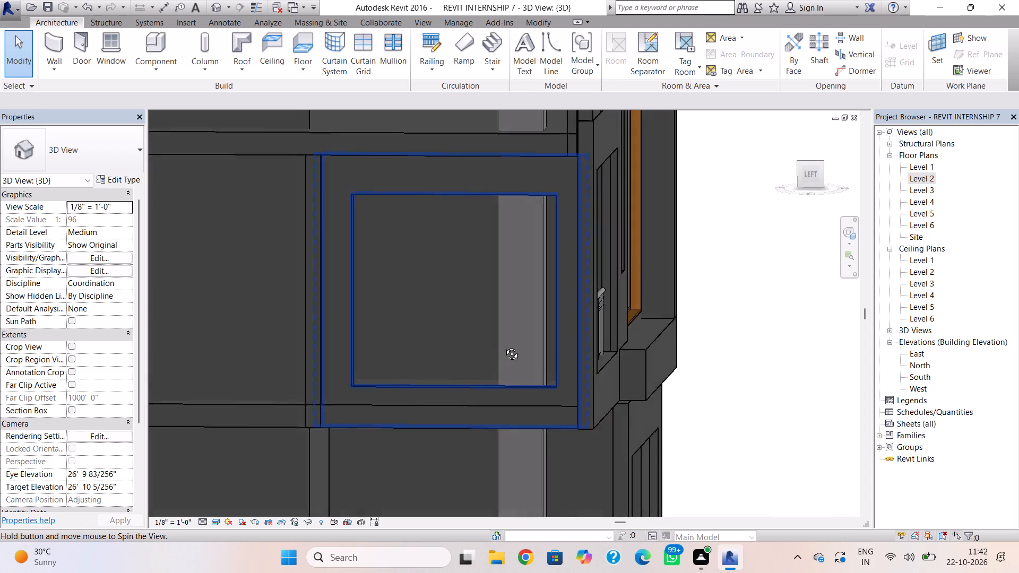
shift+right_drag(504, 346, 275, 361)
middle_drag(272, 350, 552, 301)
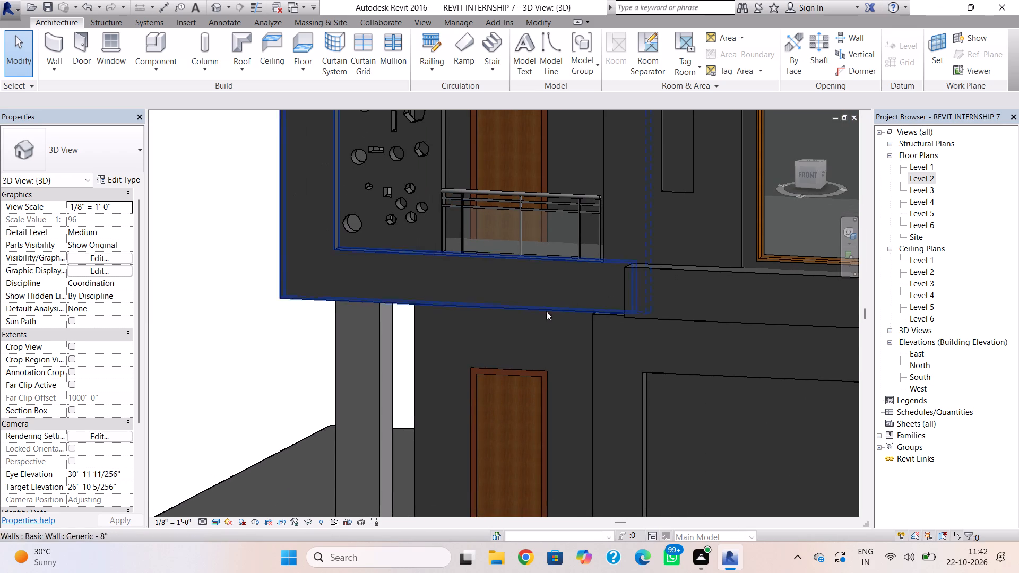
shift+right_drag(478, 318, 641, 325)
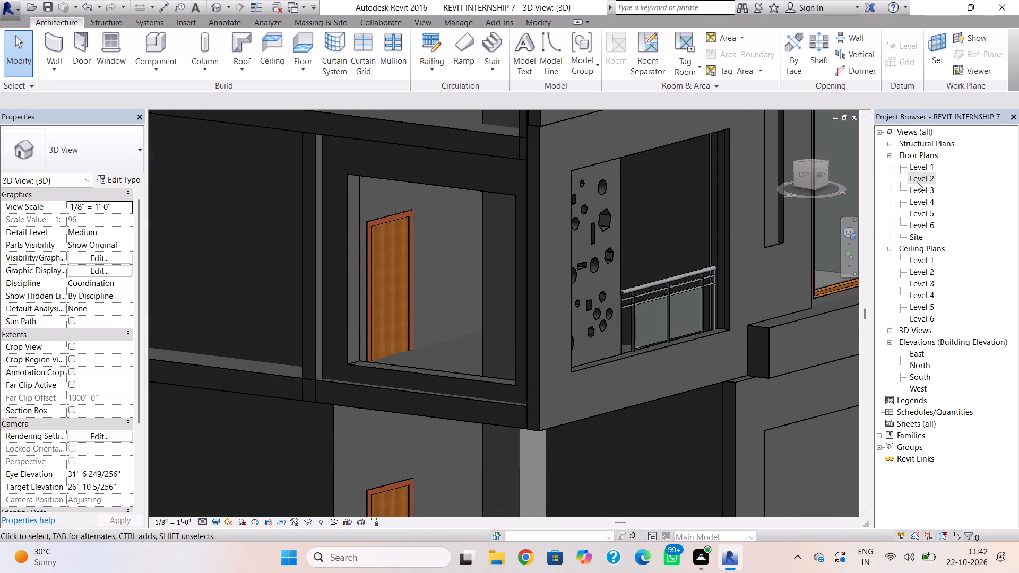
double_click(917, 181)
click(396, 357)
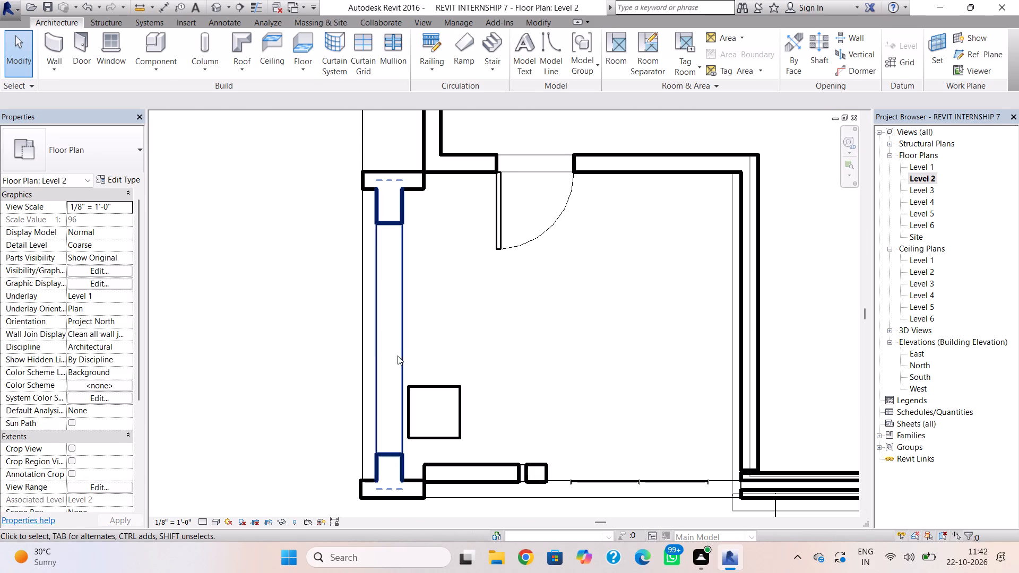
click(407, 353)
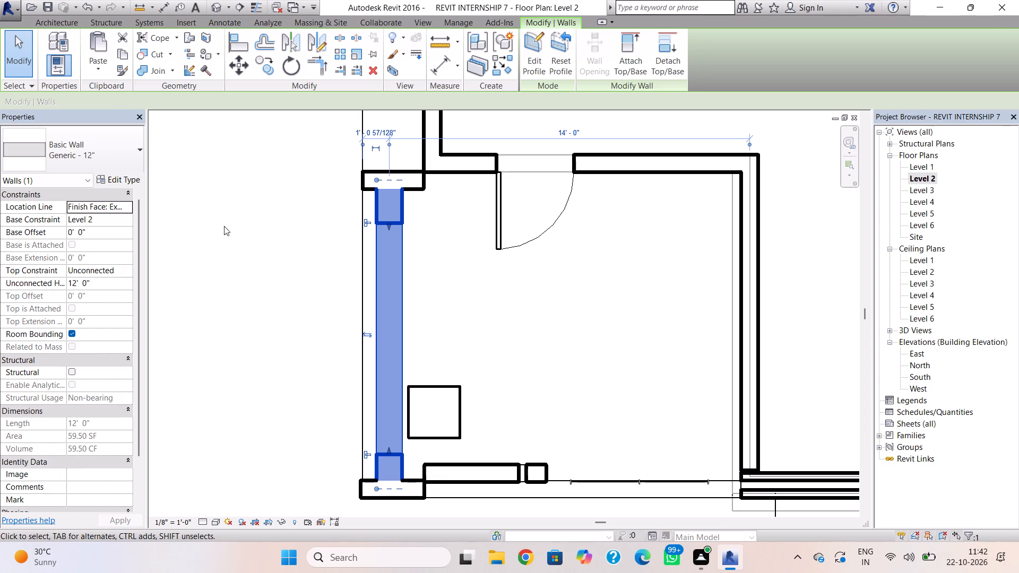
click(123, 50)
click(90, 66)
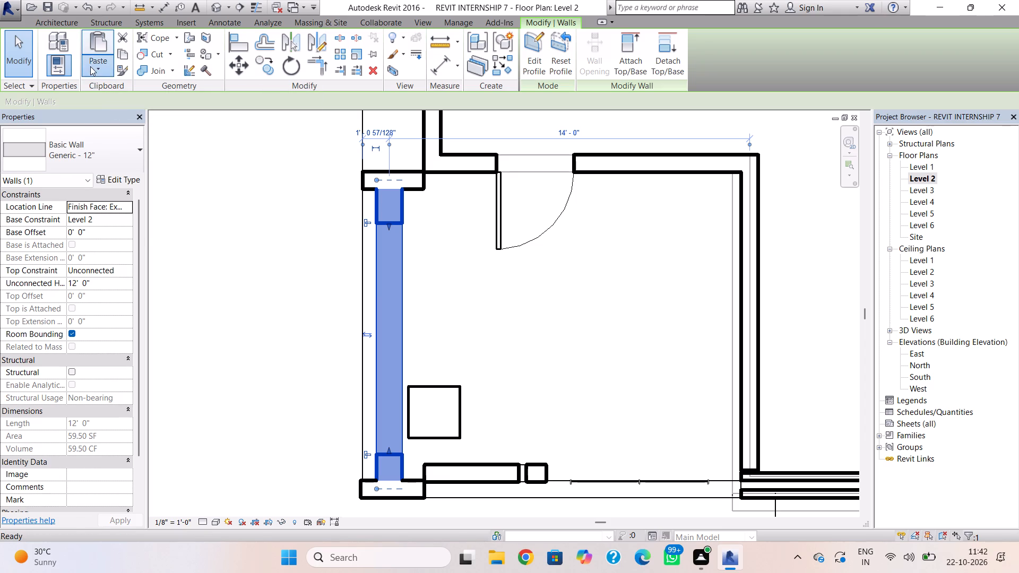
click(102, 110)
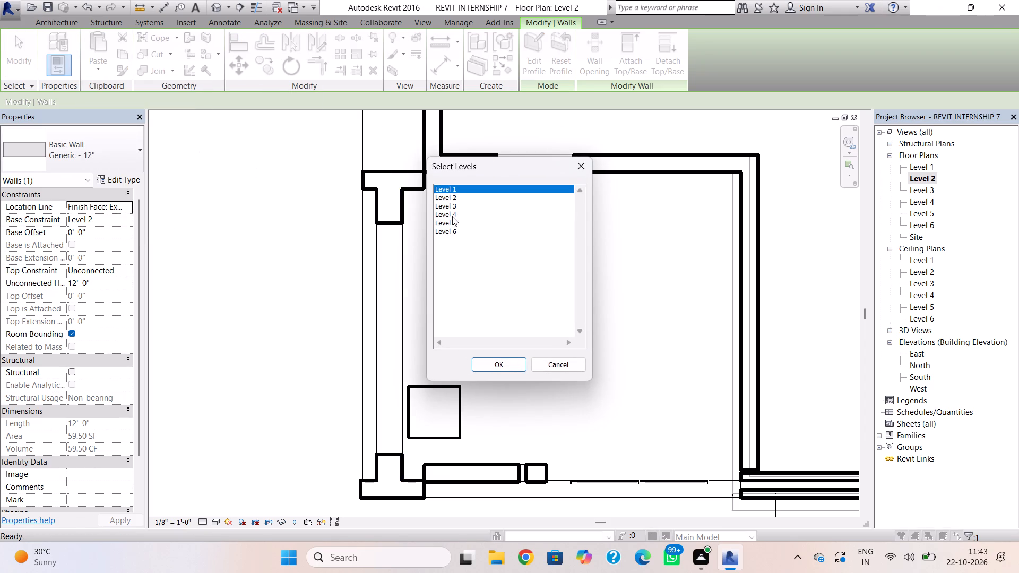
click(455, 201)
click(457, 209)
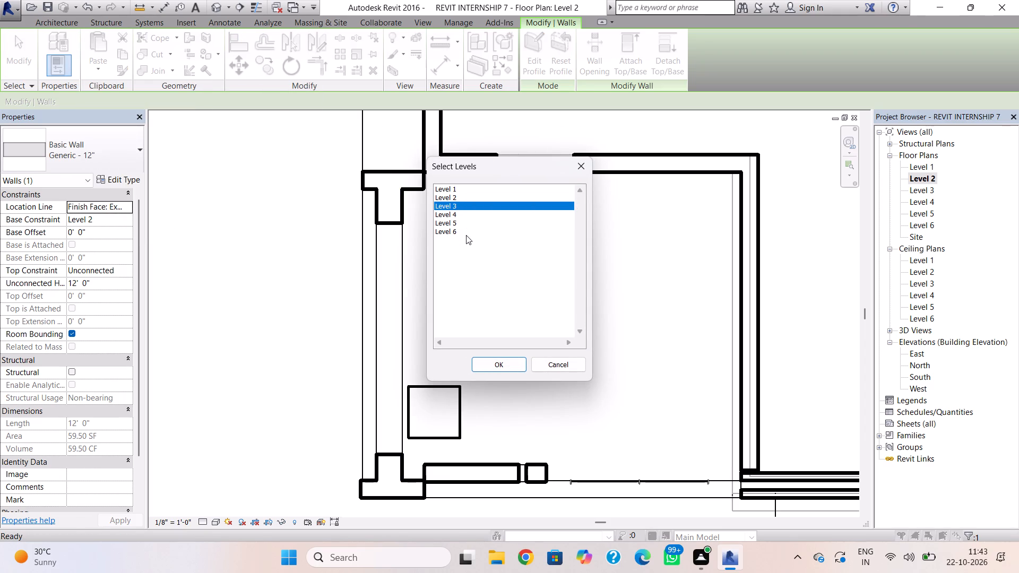
click(499, 367)
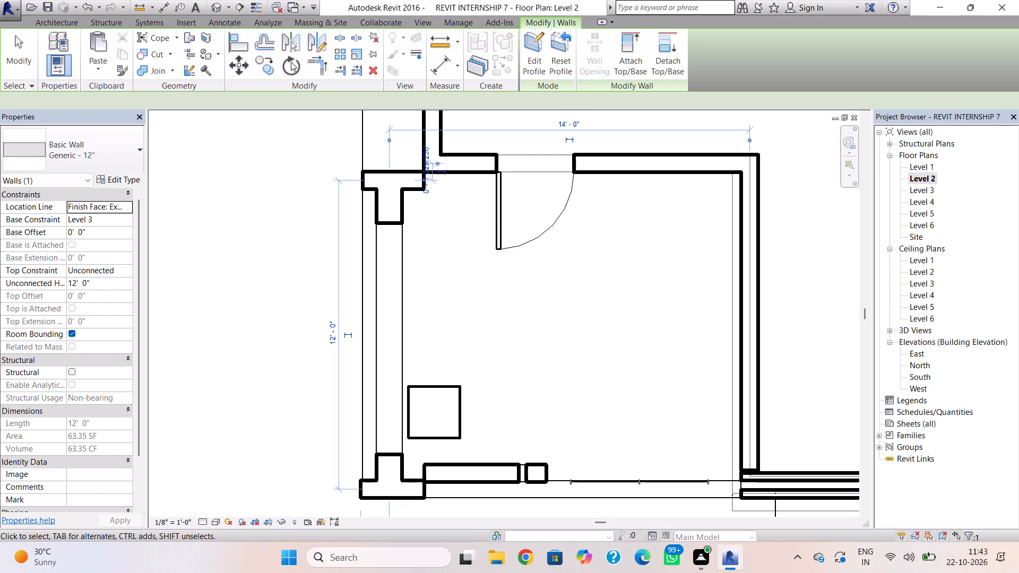
Examine the Level 2 and Level 3 balcony side frames in 3D from the side and front.
click(215, 9)
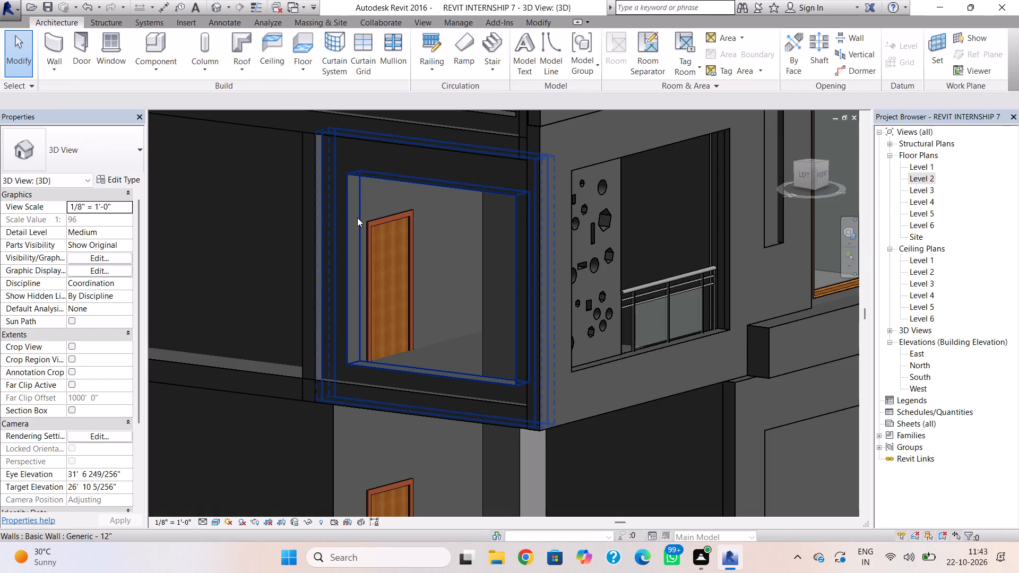
scroll(357, 240, down, 1)
middle_drag(359, 266, 352, 360)
scroll(352, 361, down, 3)
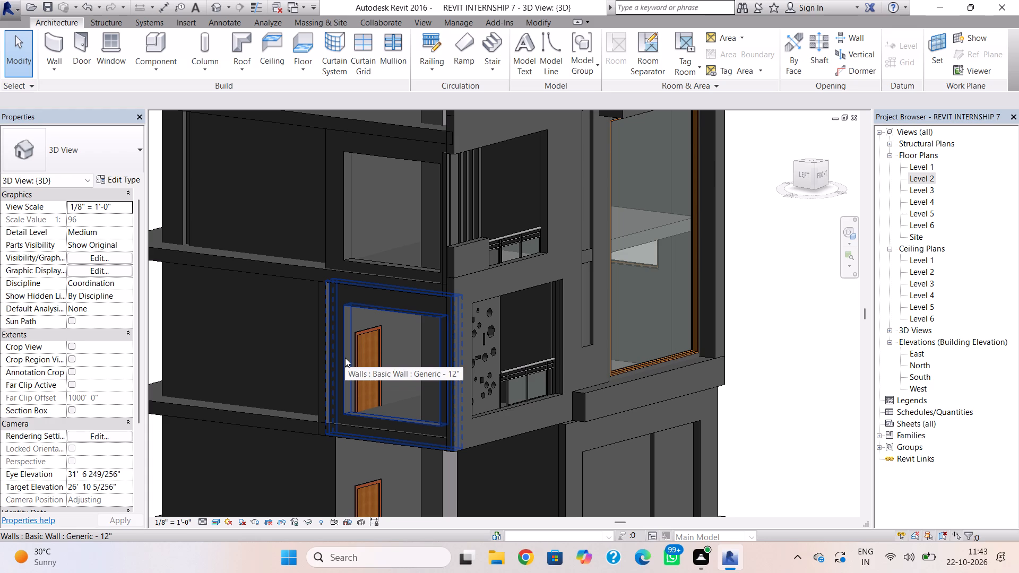
key(Escape)
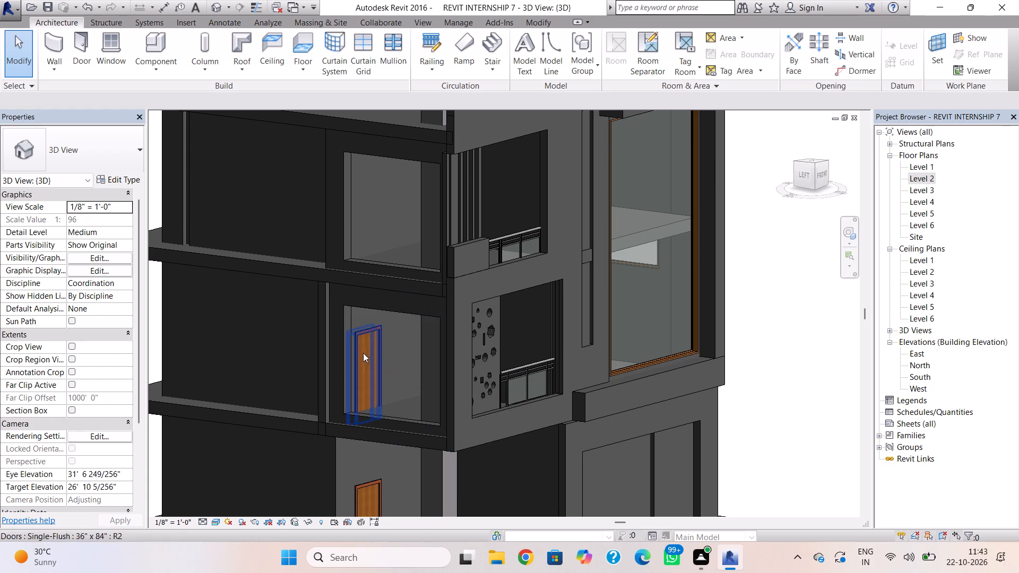
shift+right_drag(401, 358, 183, 347)
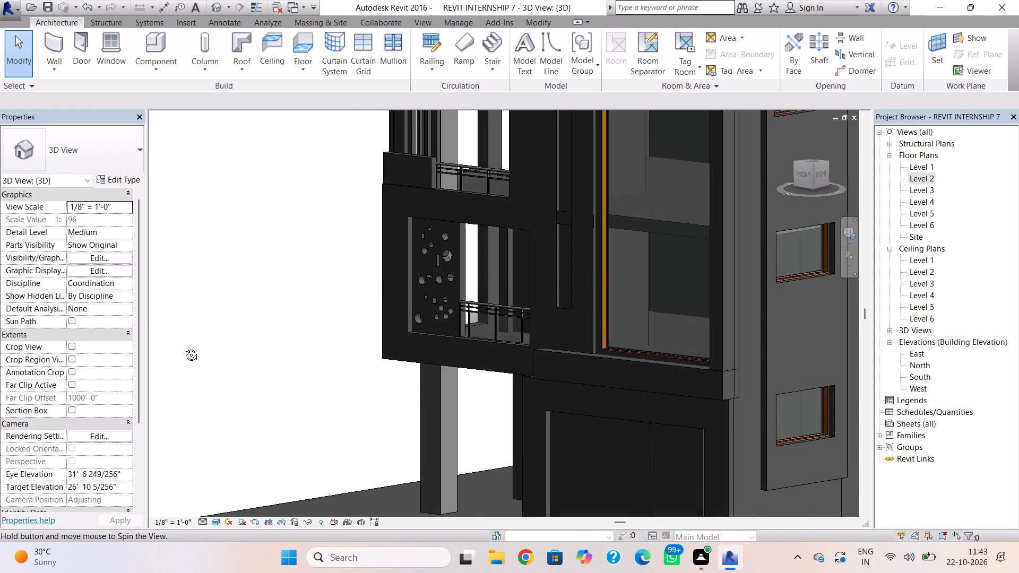
shift+right_drag(183, 347, 224, 348)
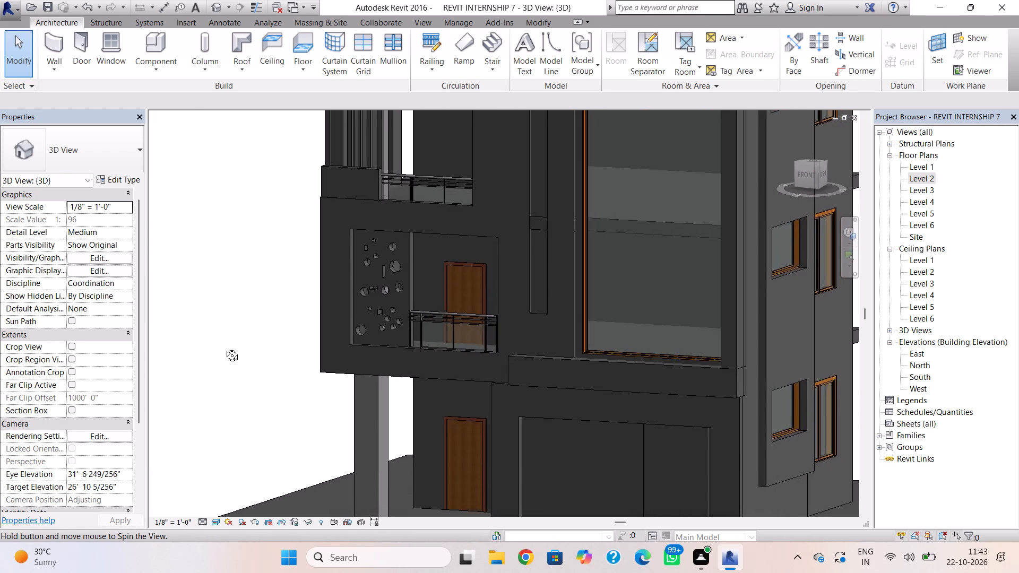
shift+right_drag(224, 348, 205, 344)
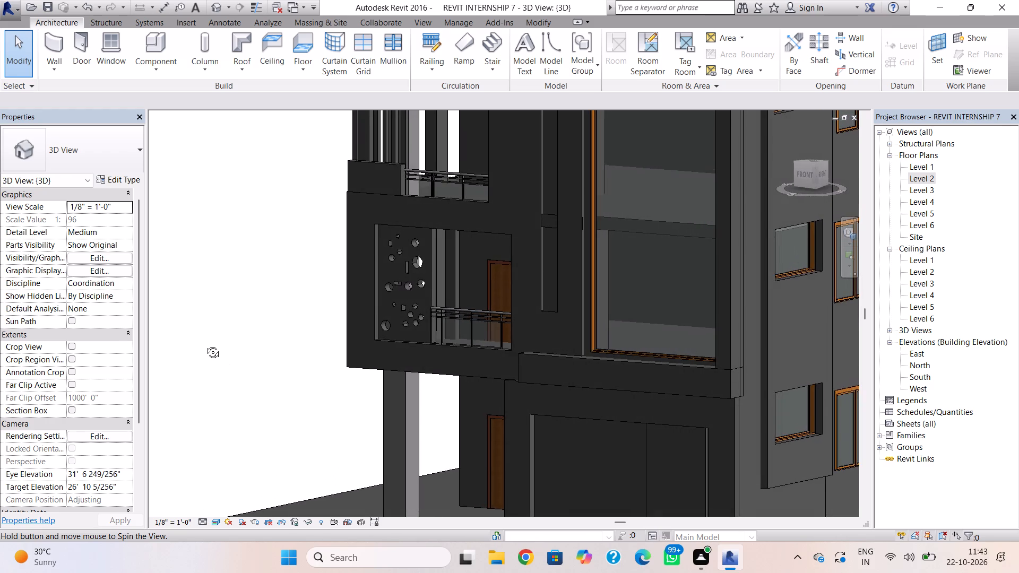
shift+right_drag(205, 344, 196, 330)
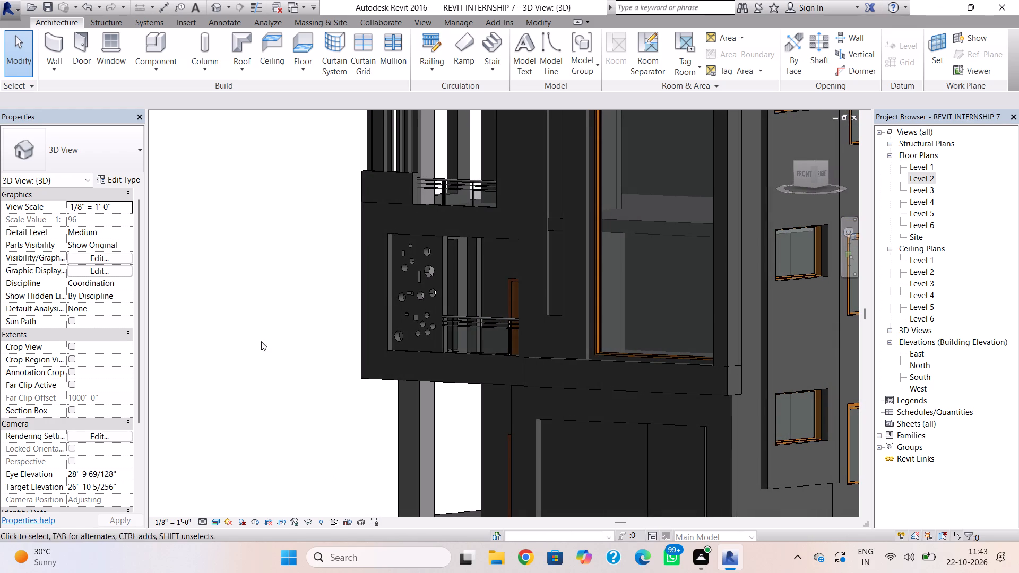
Delete the short Generic - 8" return wall at the rear of the Level 2 balcony.
click(477, 279)
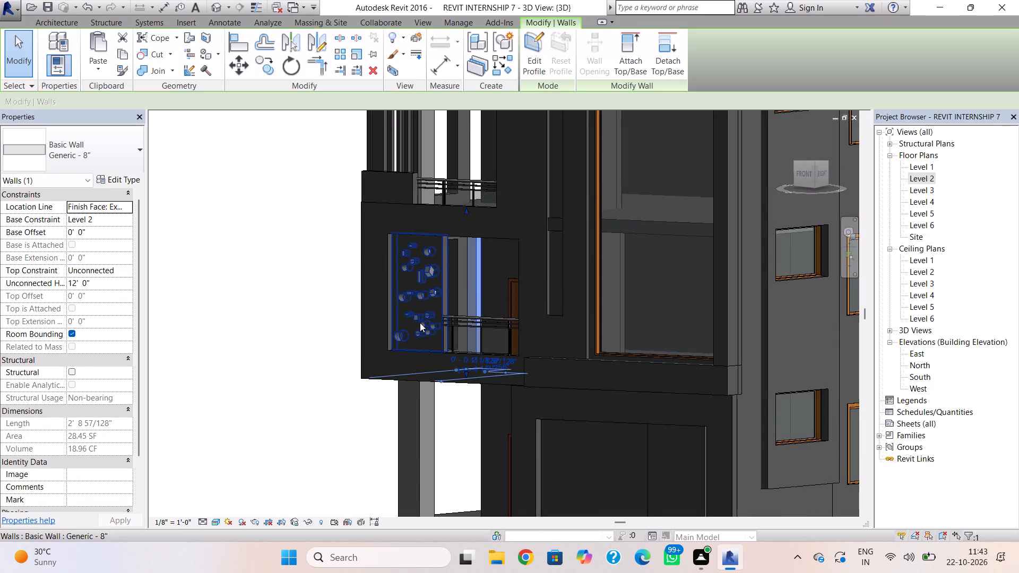
key(Escape)
click(474, 301)
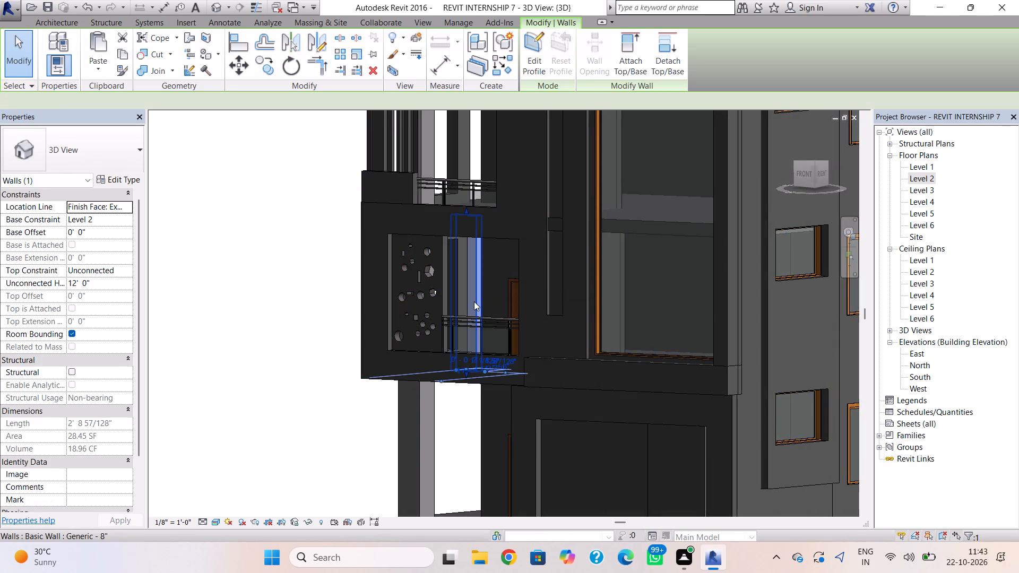
shift+right_drag(432, 311, 880, 284)
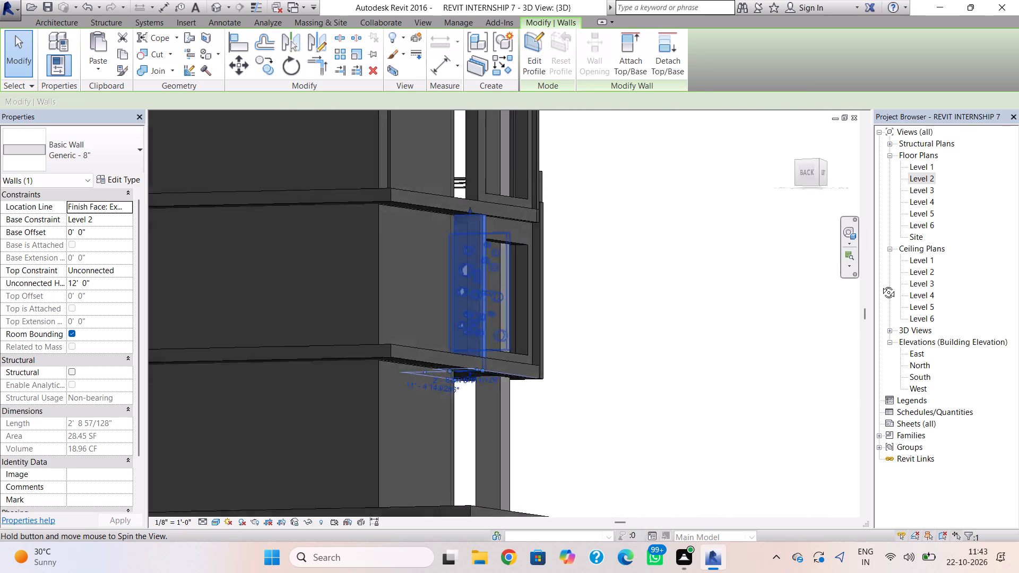
shift+right_drag(880, 284, 895, 332)
key(Delete)
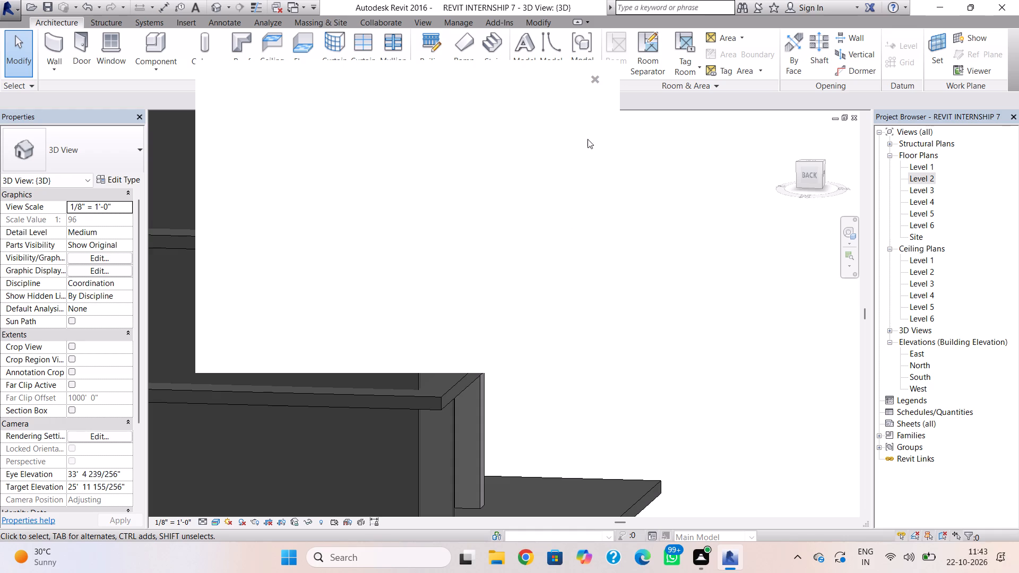
click(595, 74)
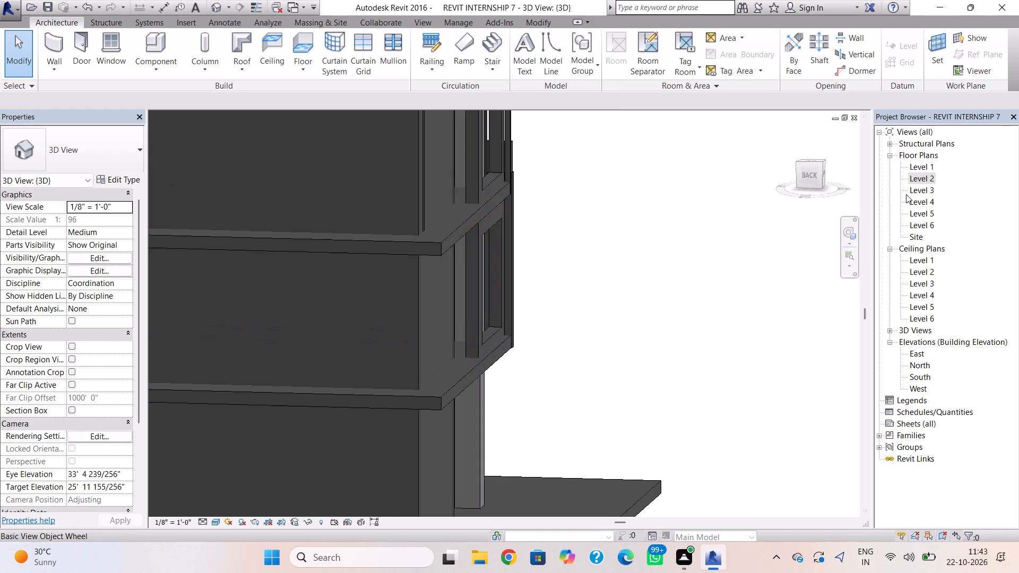
On the Level 2 plan, draw a Generic - 8" return wall about 1'-8" long from the open-side wall's rear end to the building wall.
double_click(917, 177)
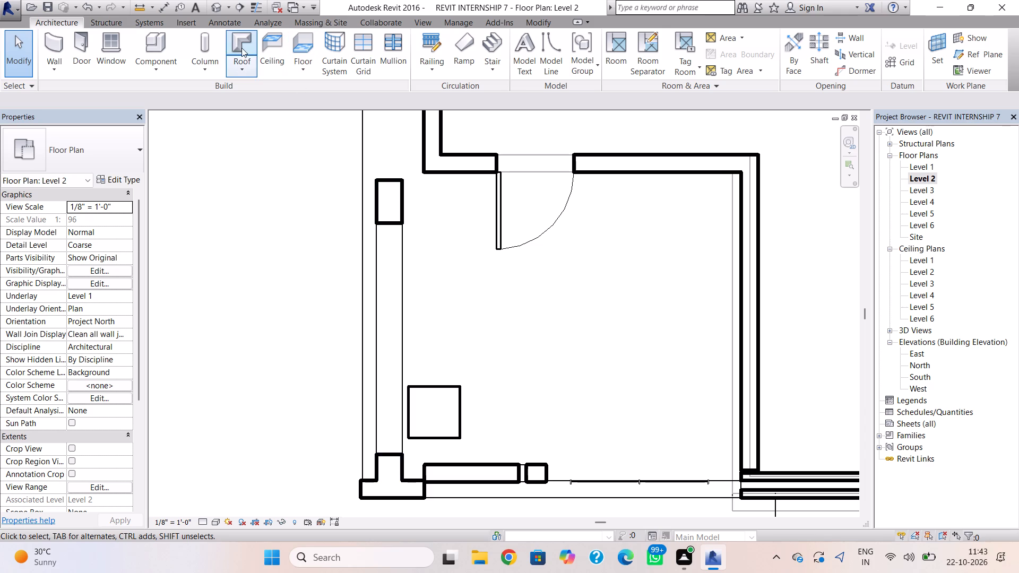
click(50, 54)
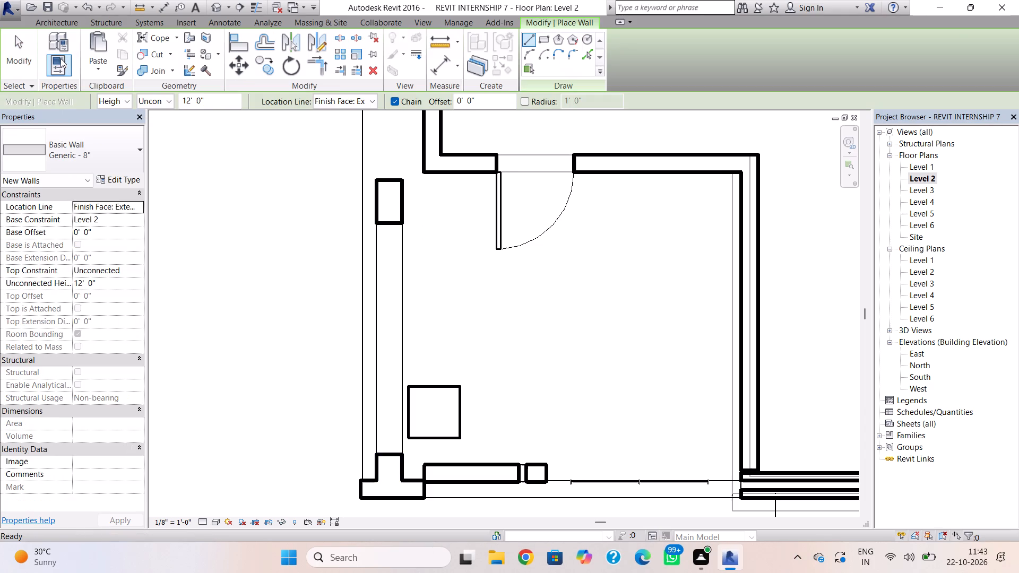
click(390, 177)
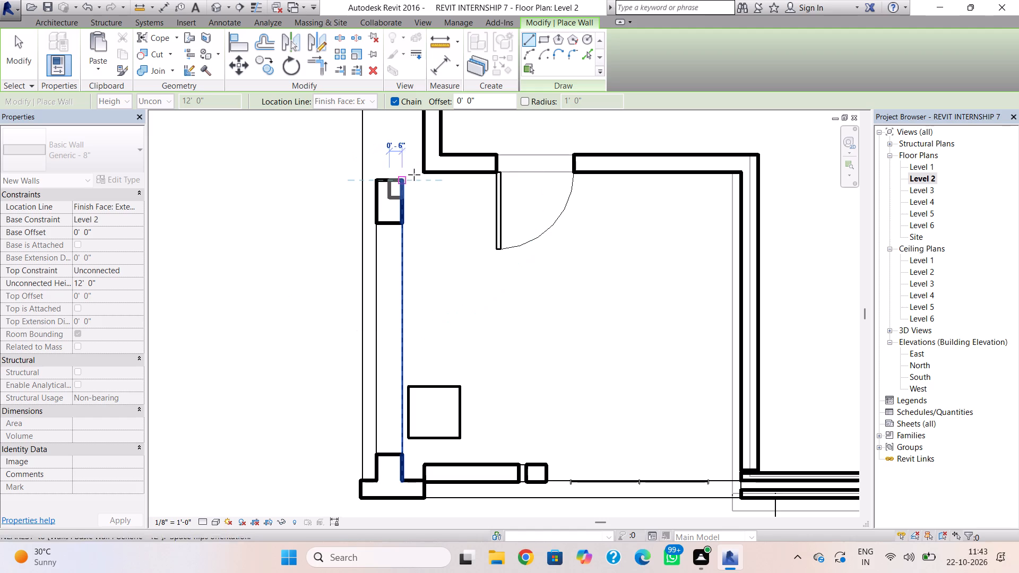
key(space)
click(429, 176)
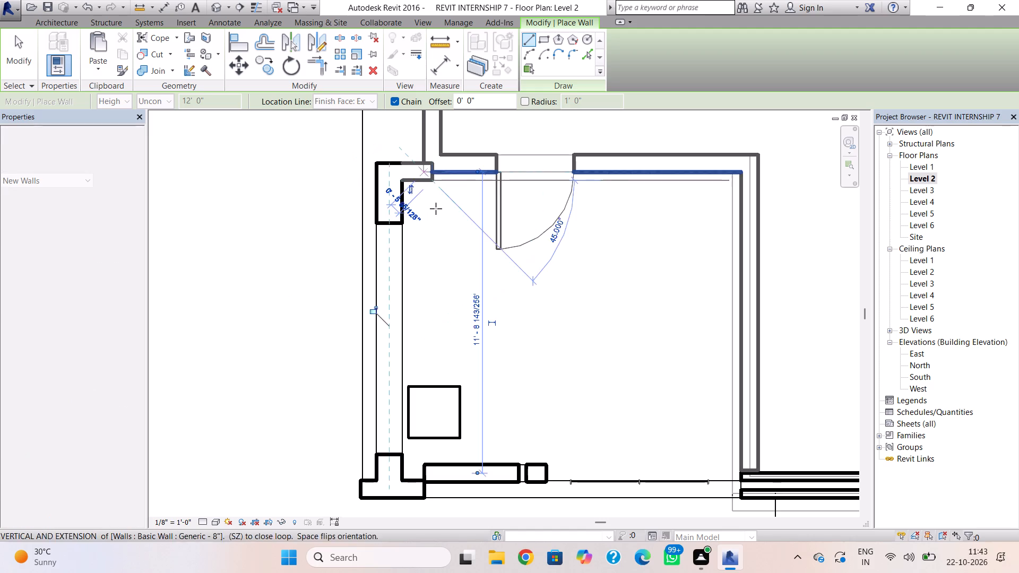
key(Escape)
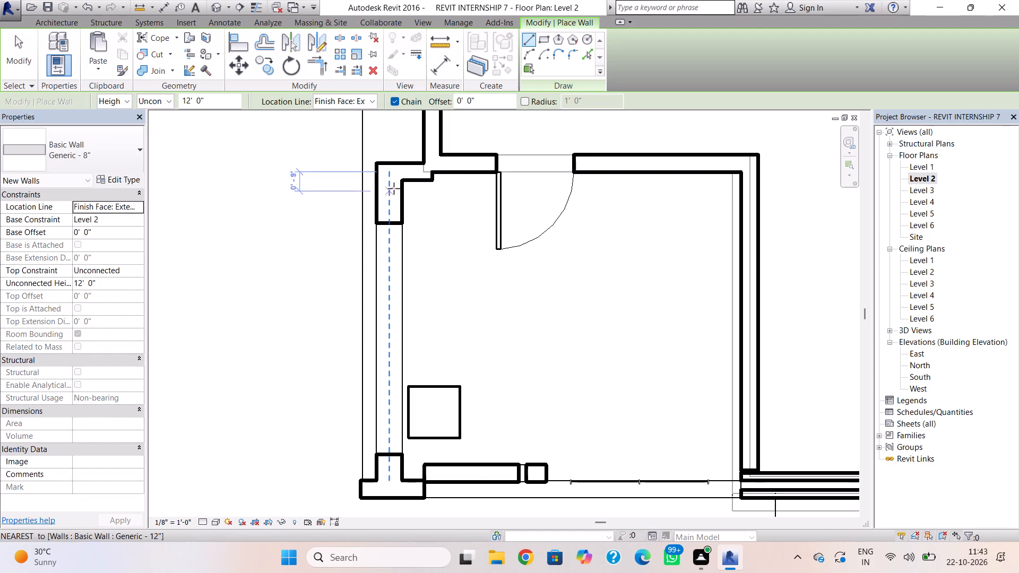
key(Escape)
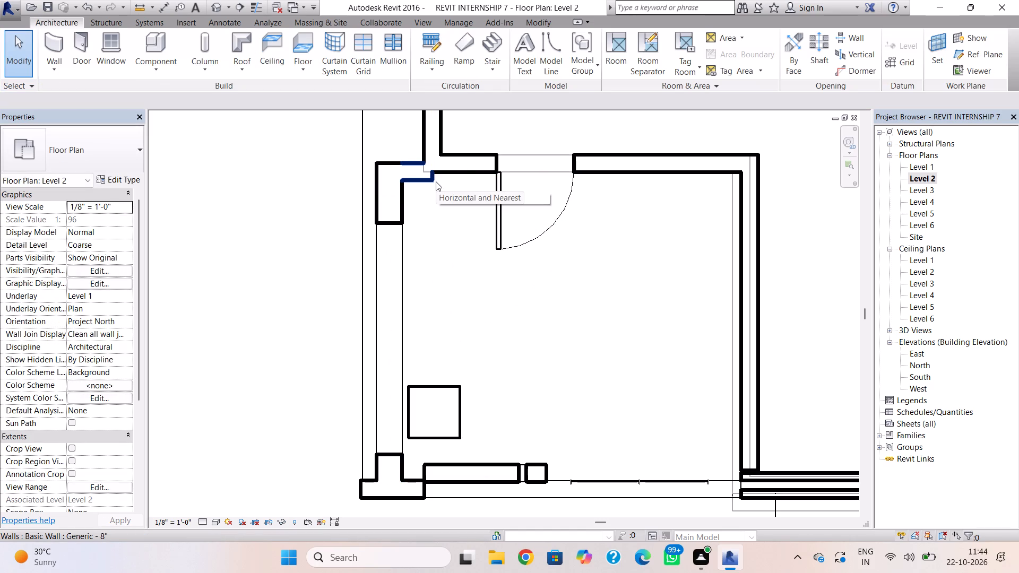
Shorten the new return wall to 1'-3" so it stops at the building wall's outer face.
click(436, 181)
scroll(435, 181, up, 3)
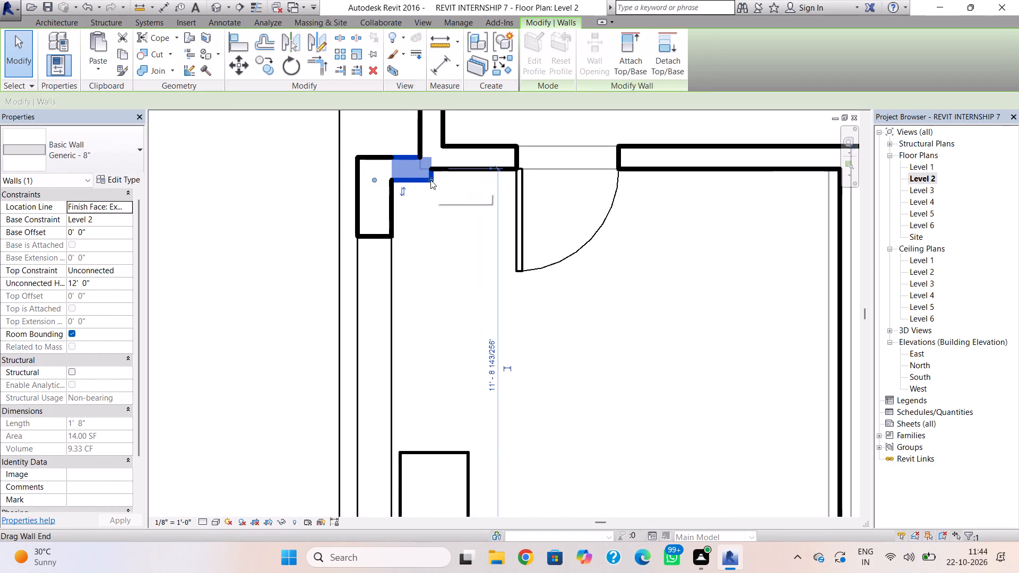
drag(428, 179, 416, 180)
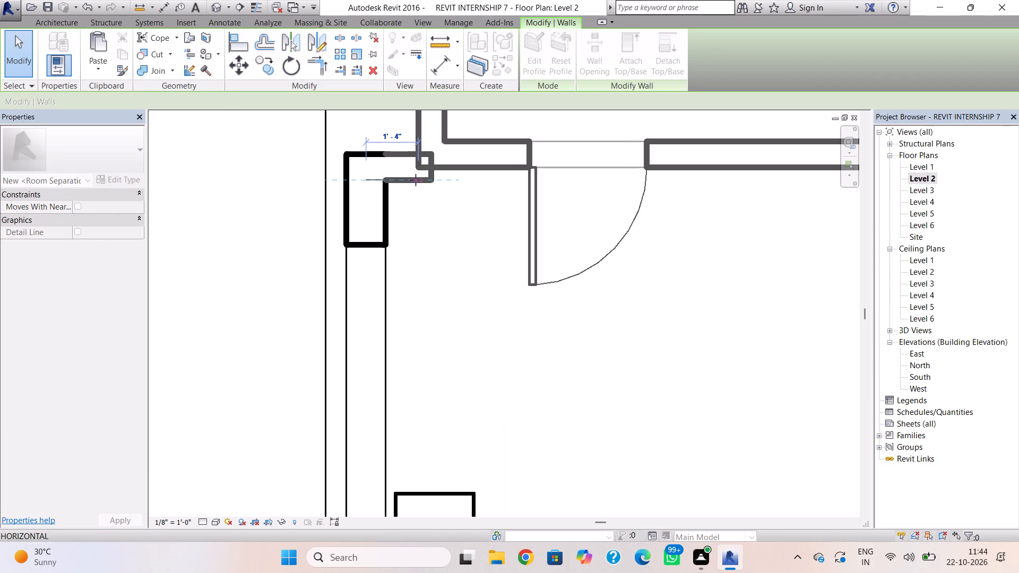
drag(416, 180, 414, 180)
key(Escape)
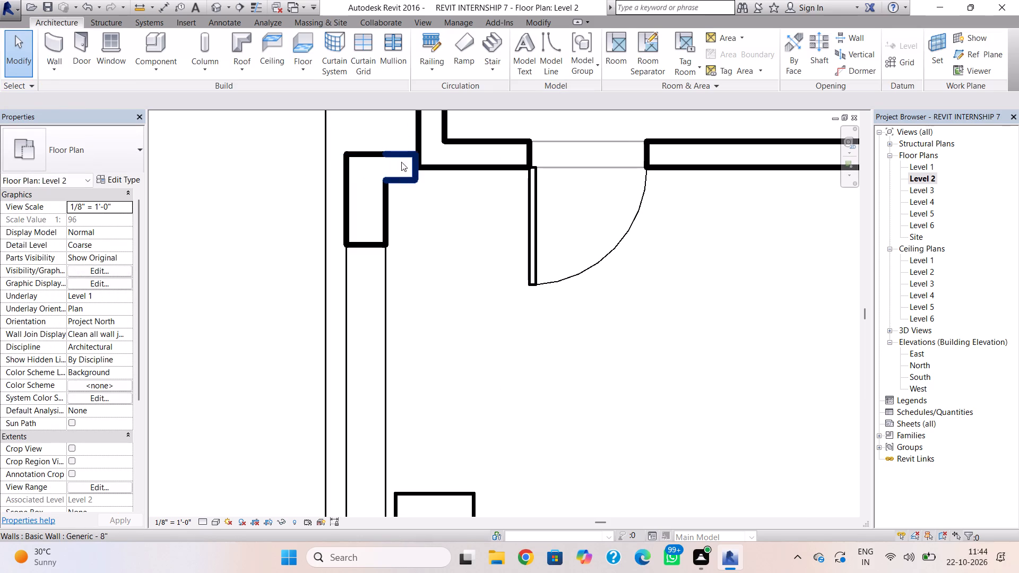
Change the Level 2 return wall's type to Generic - 12".
click(402, 155)
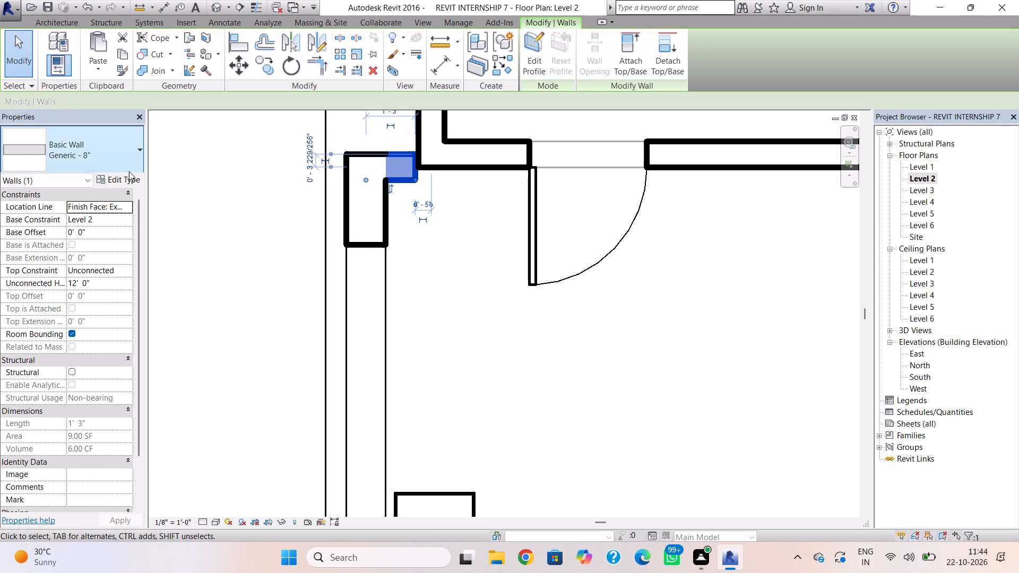
click(111, 157)
click(106, 298)
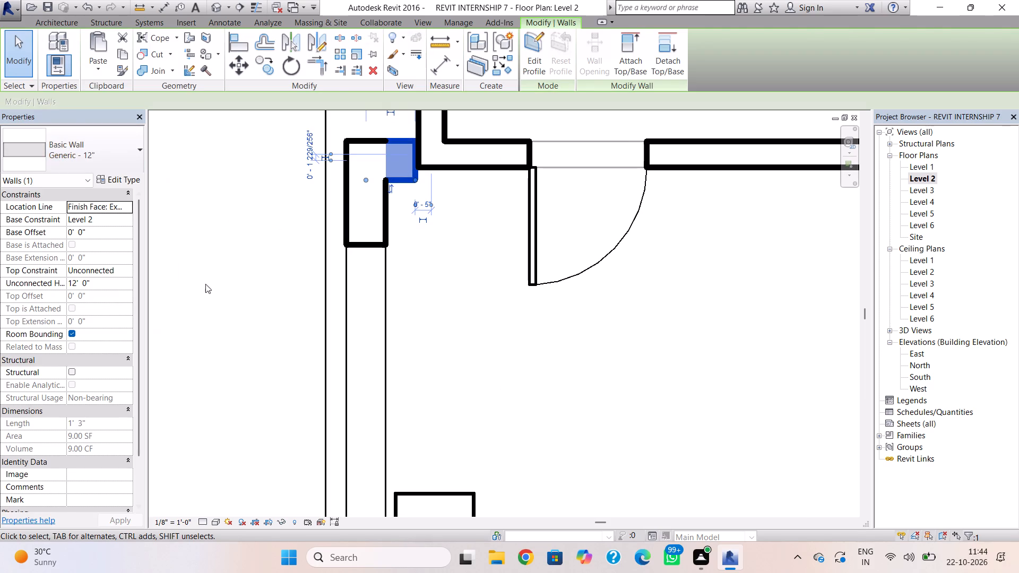
key(Escape)
Nudge the return wall until its balcony-side face is flush with the door wall, and lengthen it to 1'-8" to join the building wall.
click(396, 177)
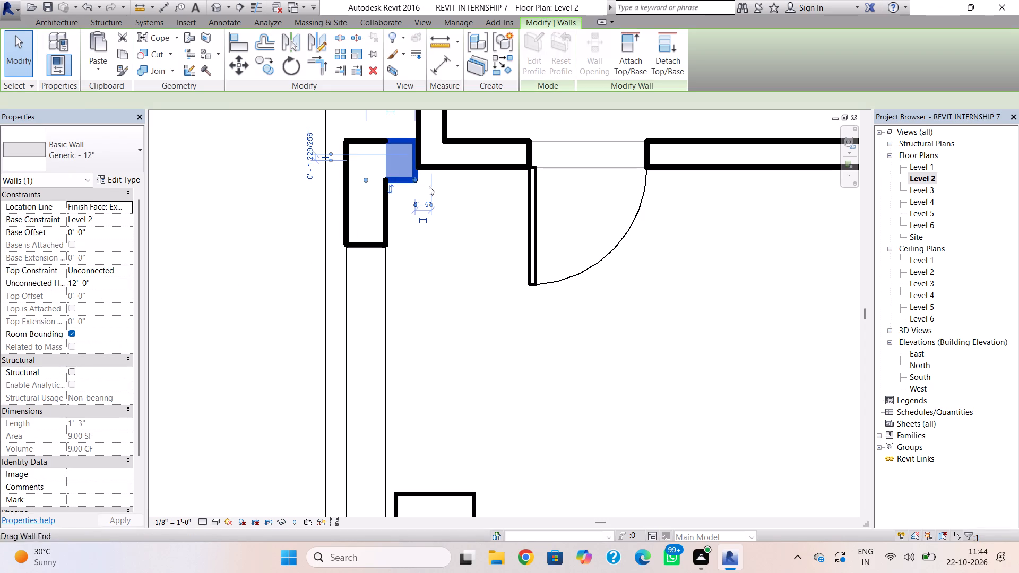
key(Up)
key(Up)
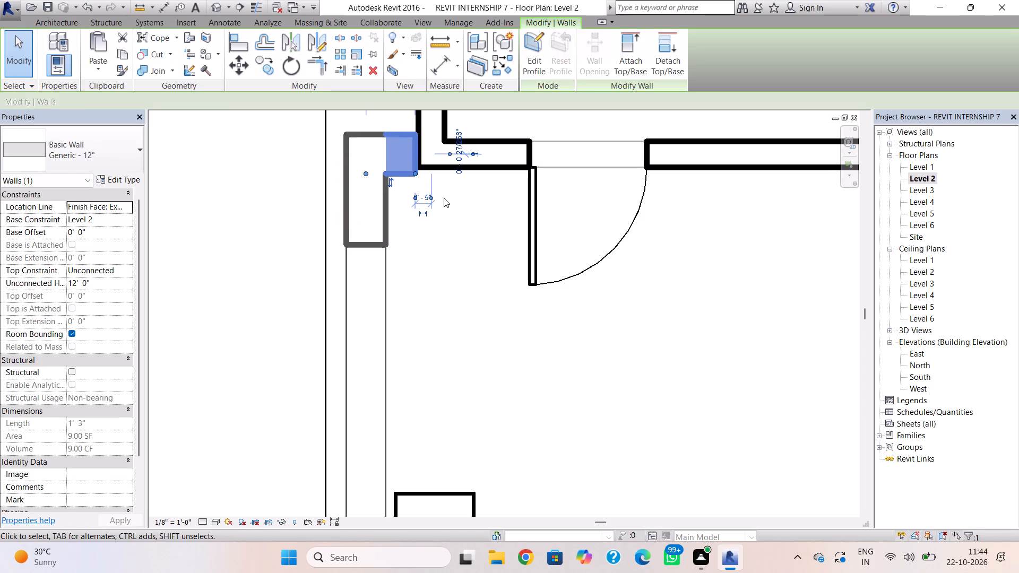
key(Up)
key(Up)
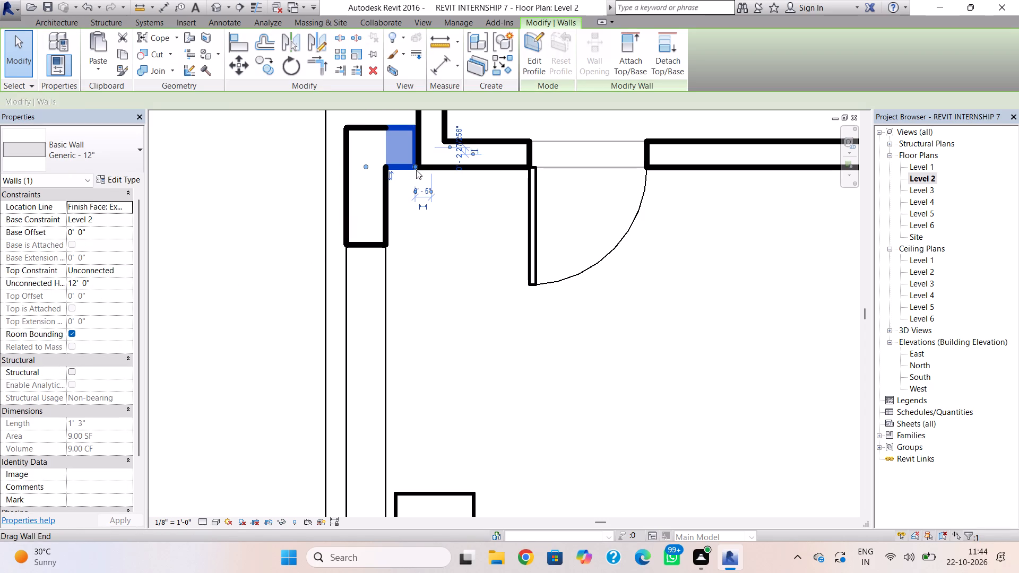
drag(414, 167, 422, 167)
key(Up)
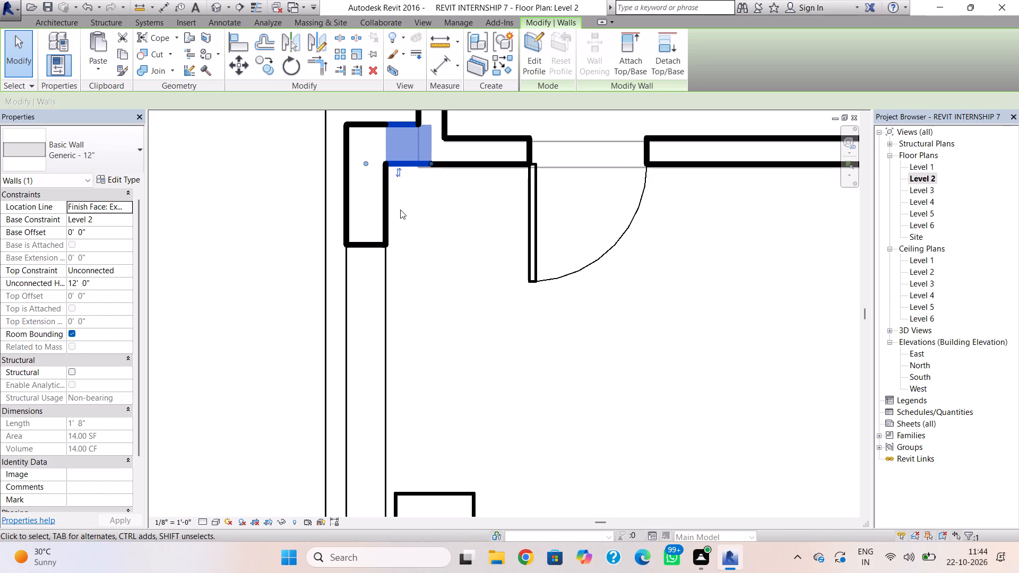
key(Down)
key(Escape)
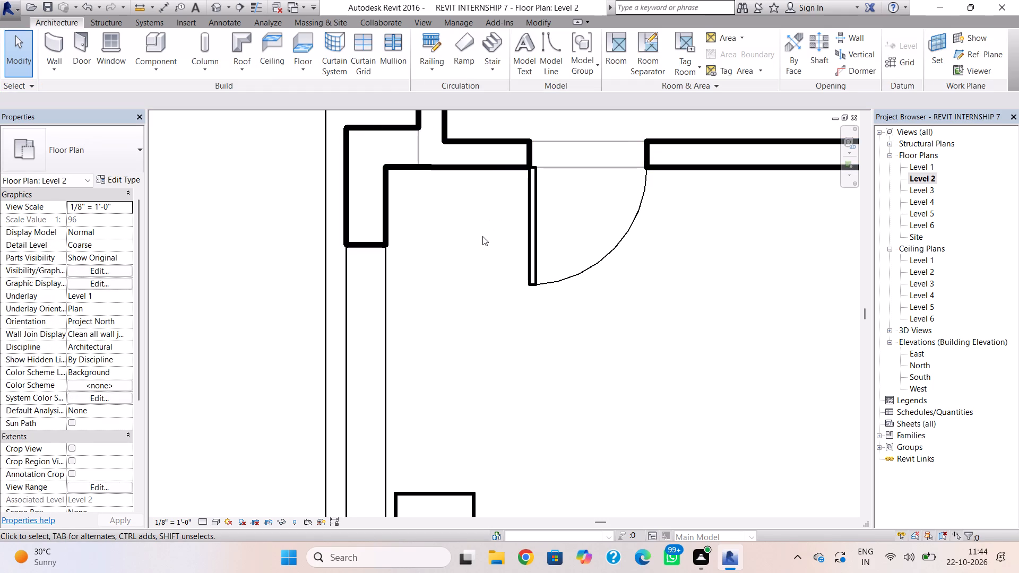
Copy the Level 2 Generic - 12" return wall in 3D and paste it aligned to Level 3.
click(422, 169)
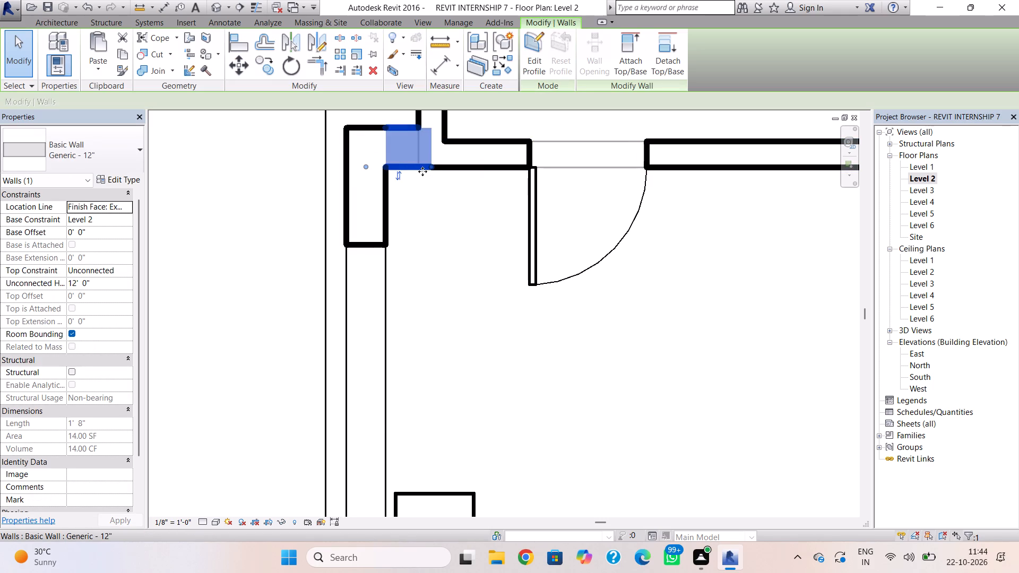
scroll(424, 173, up, 3)
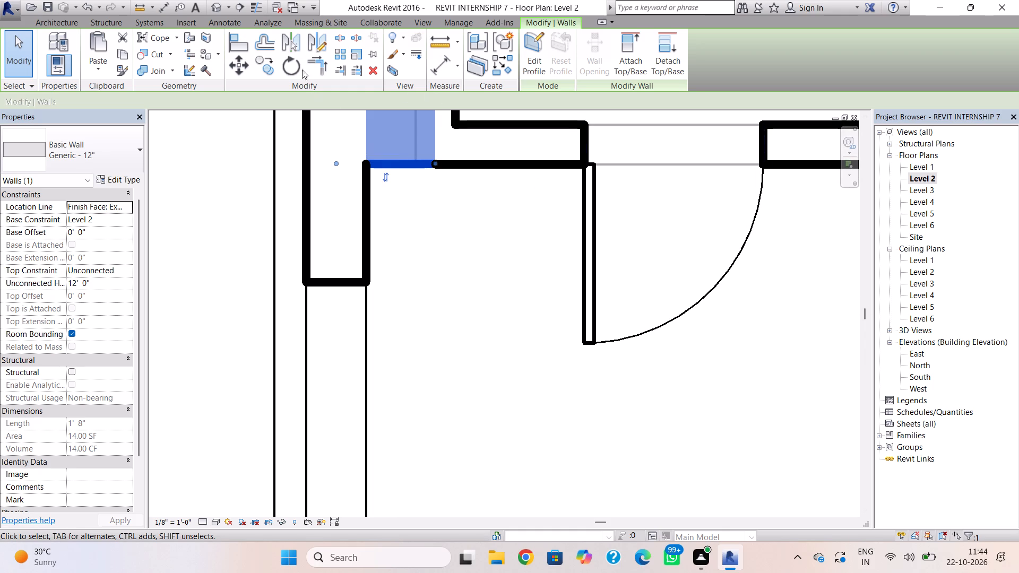
click(218, 1)
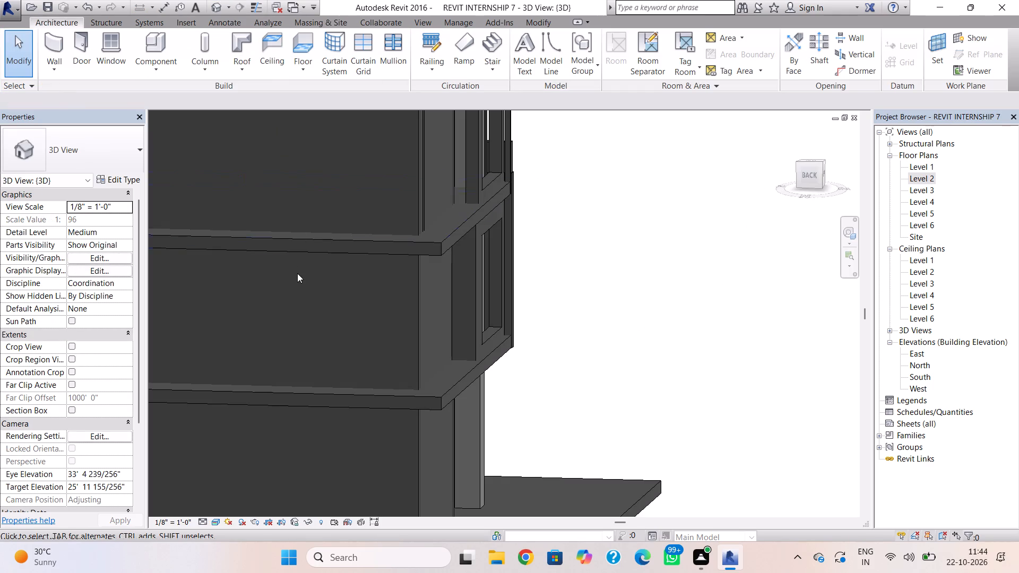
shift+right_drag(426, 334, 262, 358)
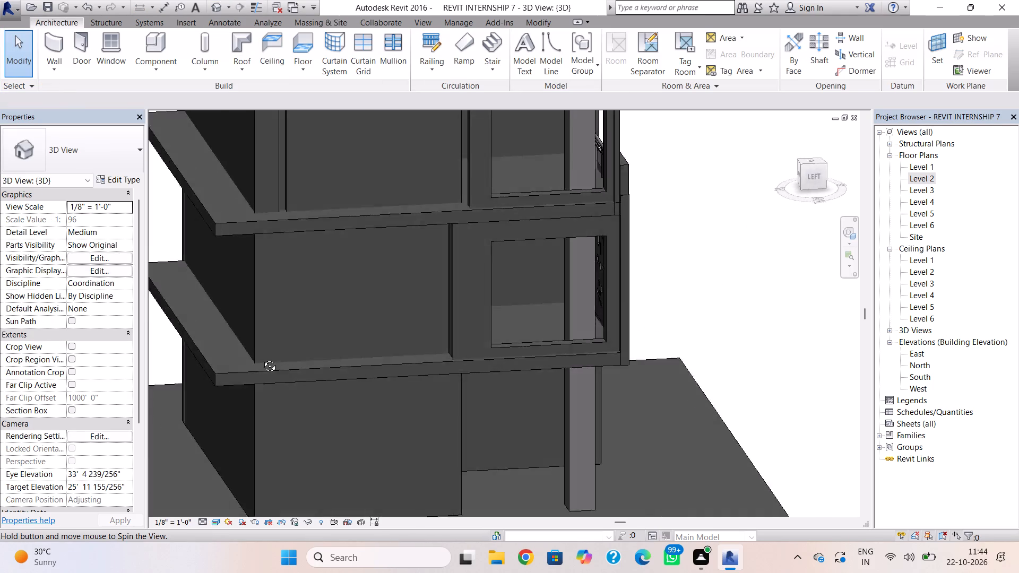
shift+right_drag(262, 358, 408, 314)
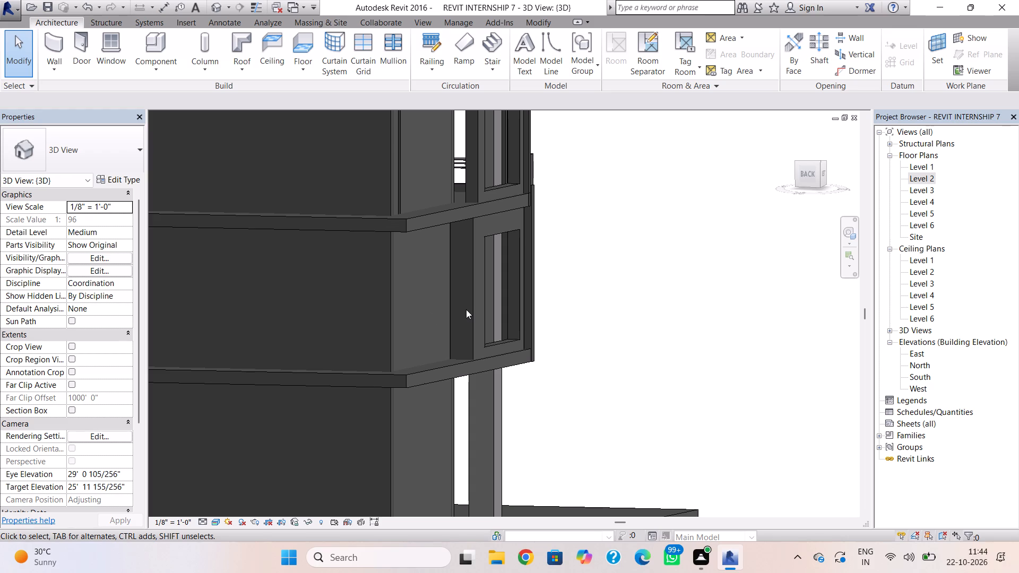
click(459, 351)
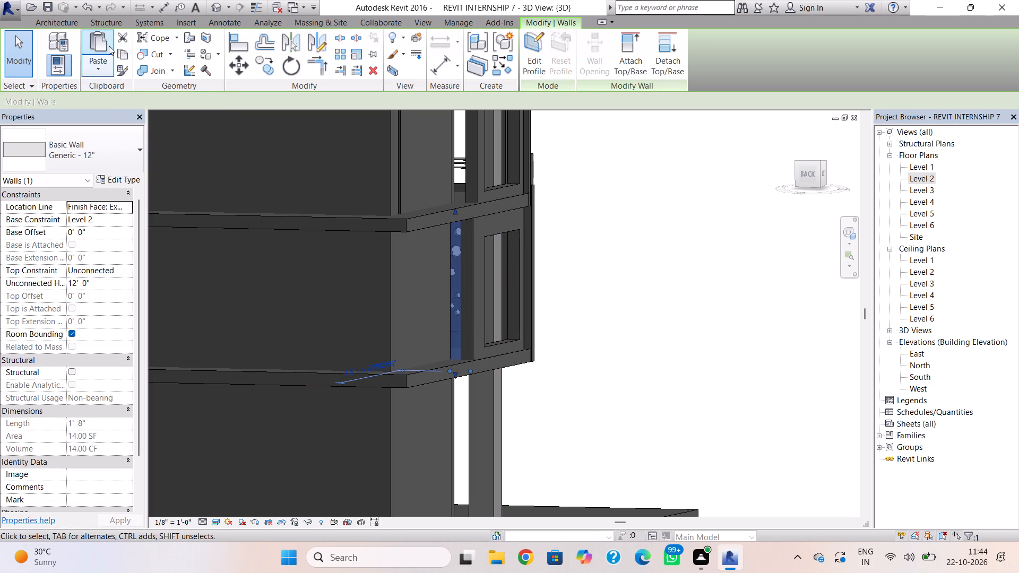
click(122, 54)
click(106, 68)
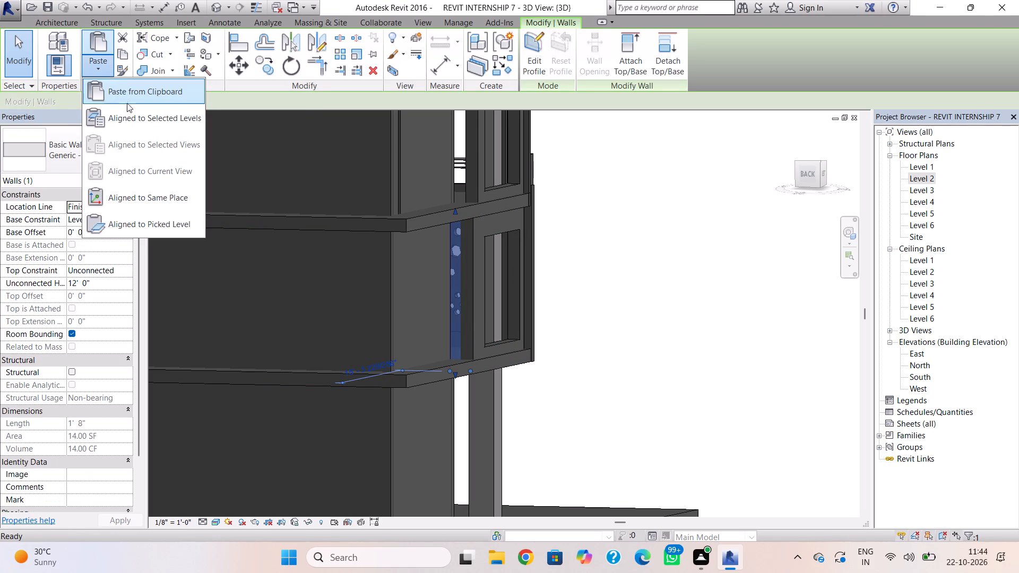
click(134, 117)
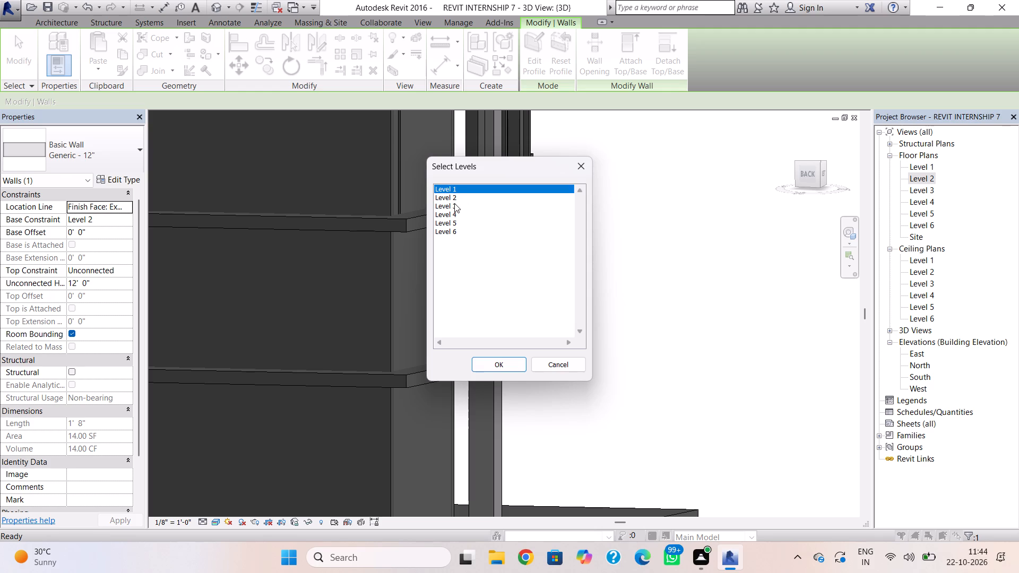
click(454, 203)
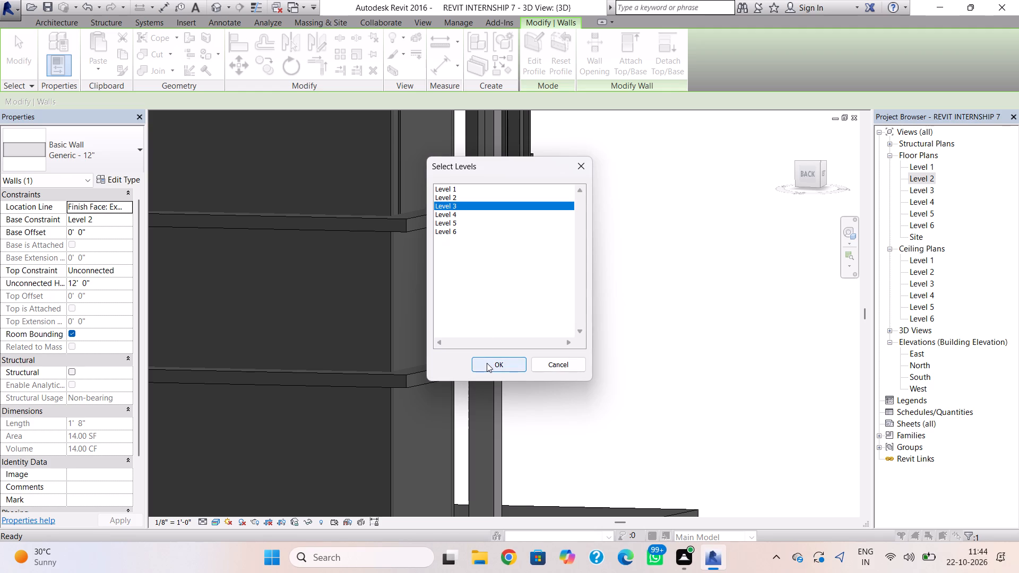
click(485, 363)
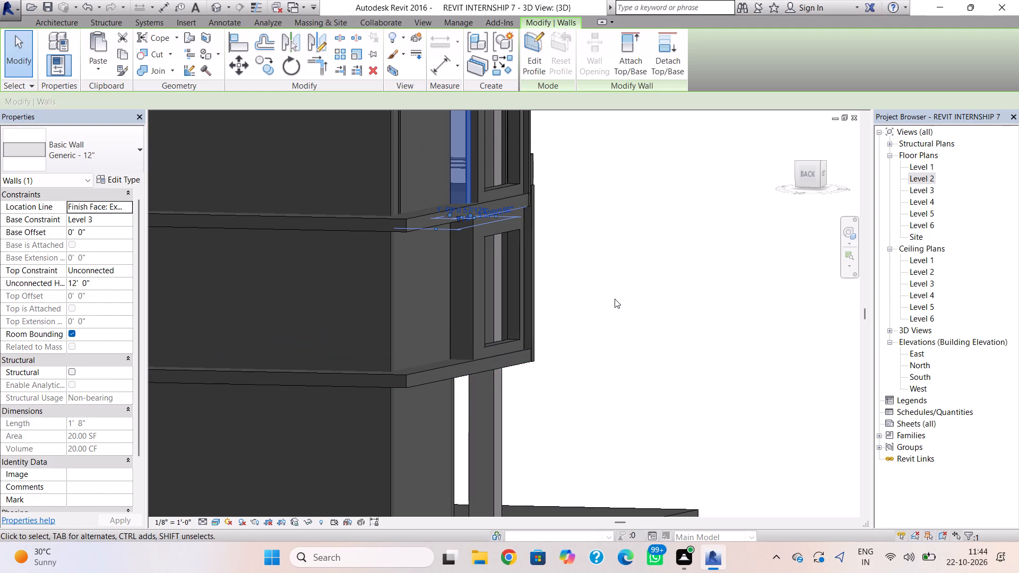
key(Escape)
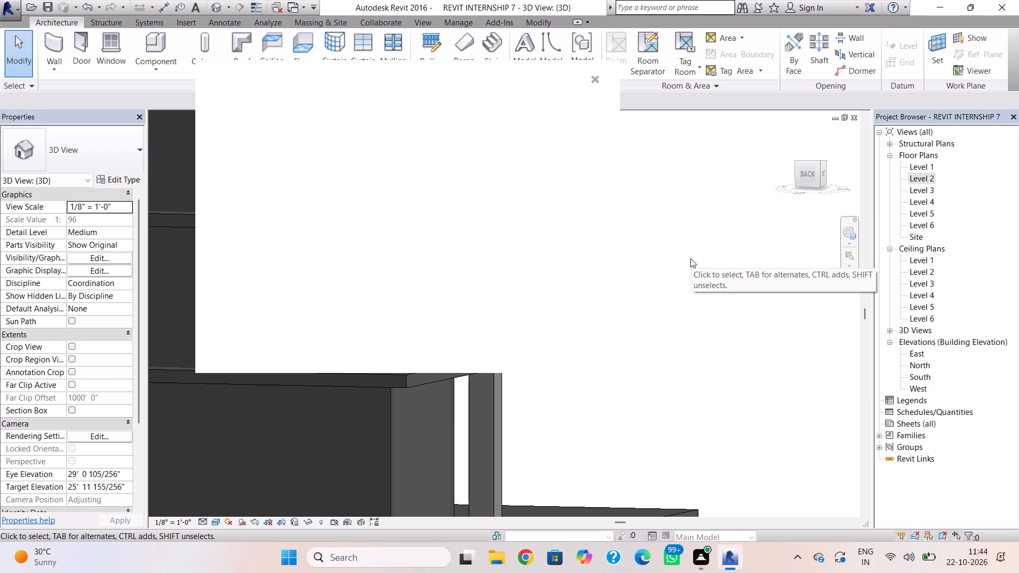
click(595, 82)
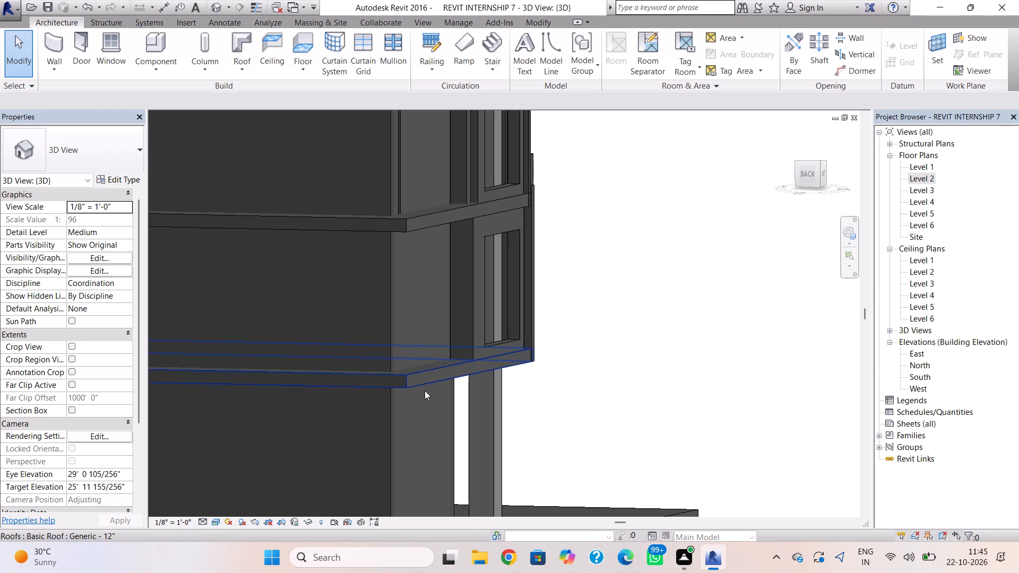
Paste the copied Generic - 12" return wall aligned to Level 1 as well.
right_drag(646, 263, 540, 312)
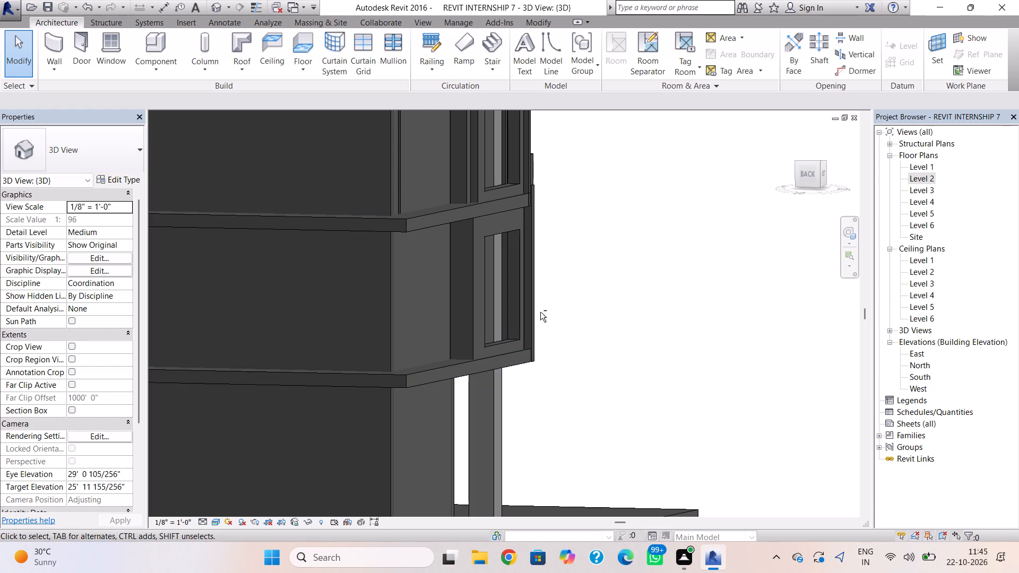
right_drag(540, 312, 529, 315)
key(Escape)
shift+right_drag(619, 259, 569, 275)
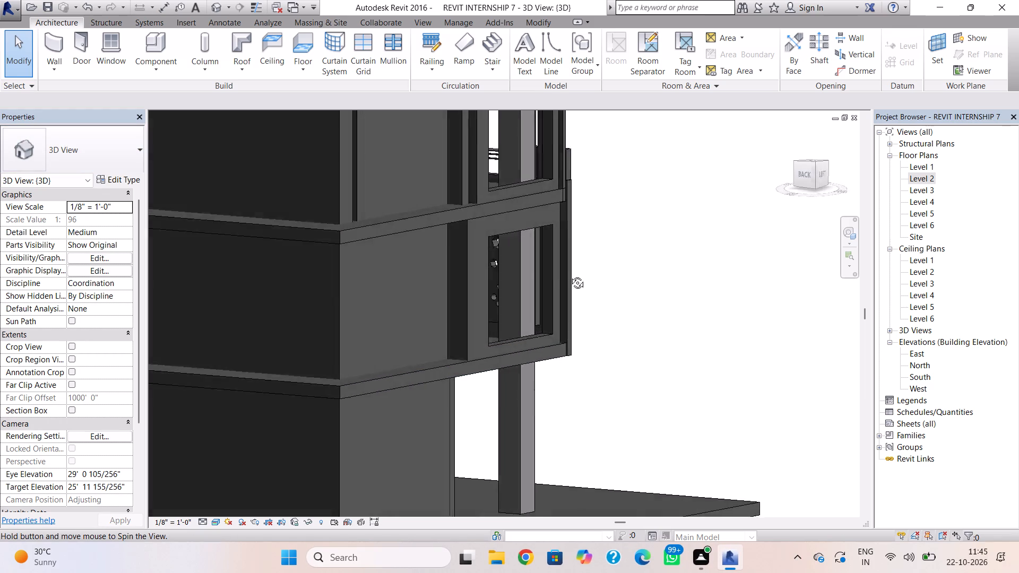
shift+right_drag(569, 275, 196, 293)
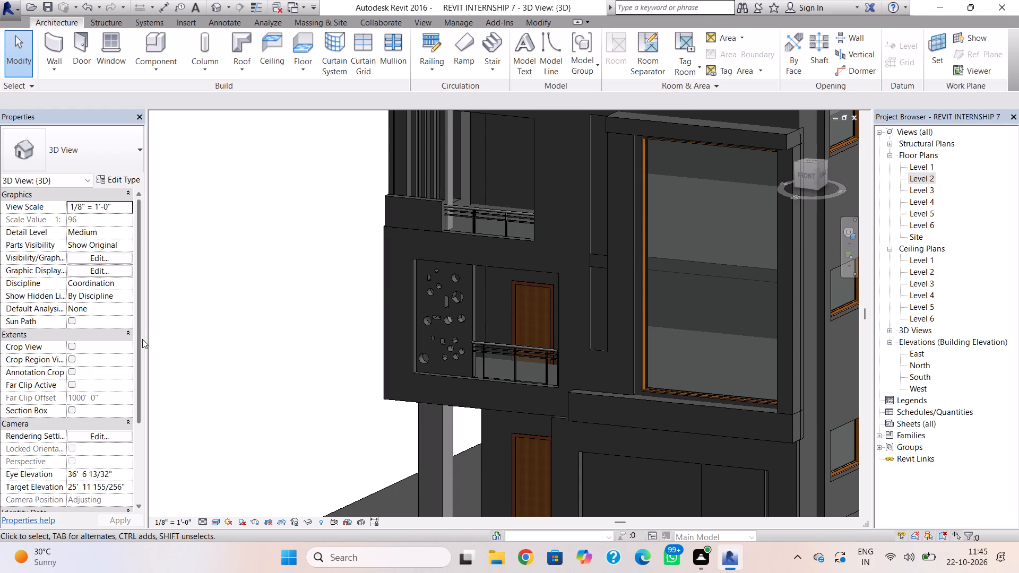
key(shift+Return)
key(Return)
text(44)
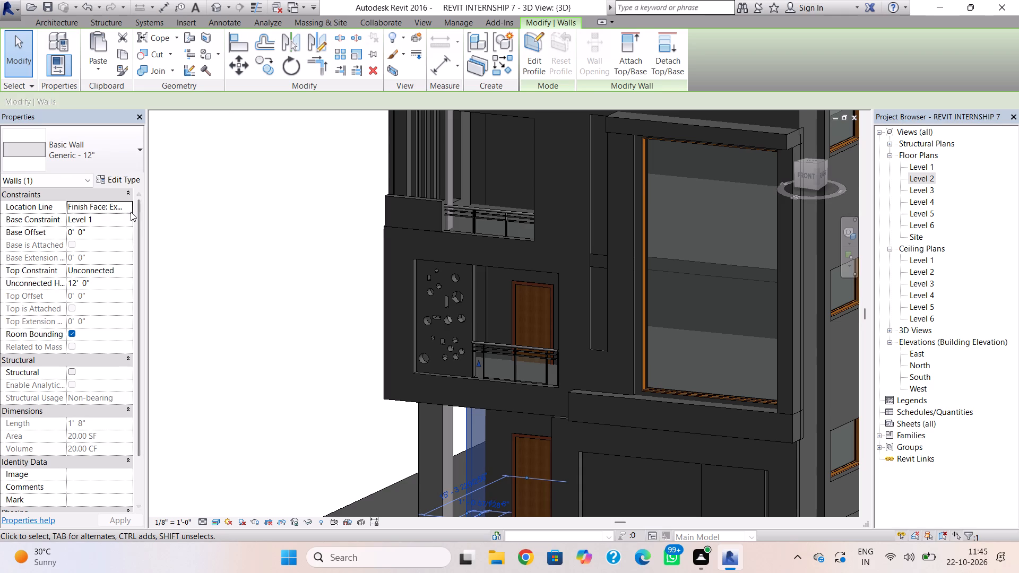
key(Escape)
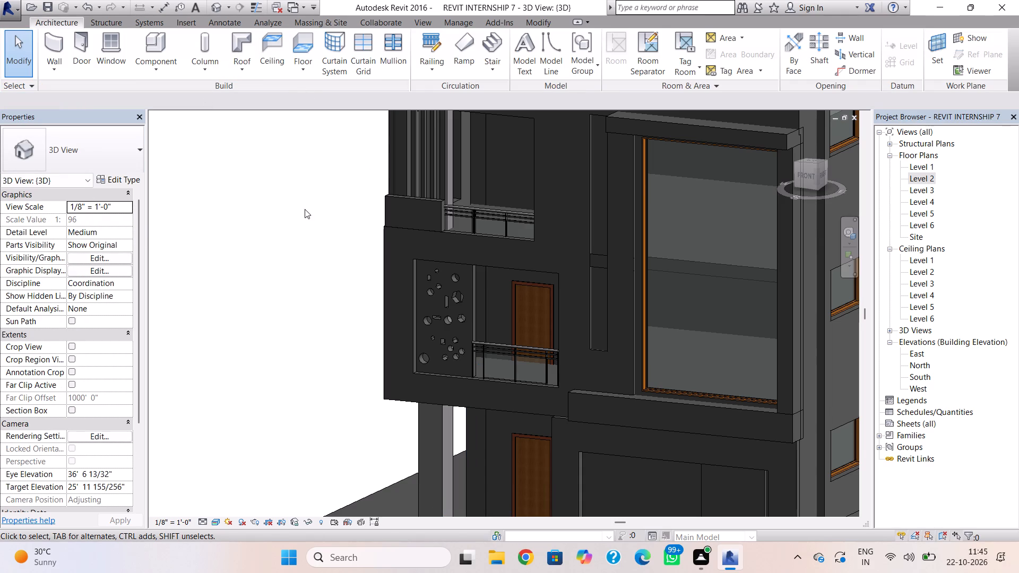
Nudge the Level 2 balcony's Single-Flush 36" x 84" door along its wall toward the perforated screen.
click(520, 281)
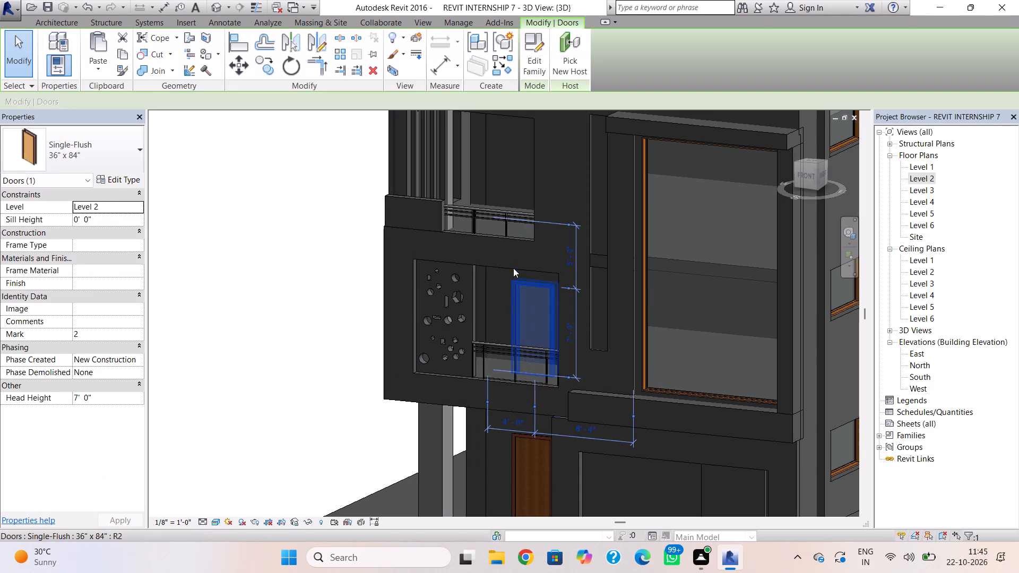
key(Left)
key(Left)
key(Left)
key(Left)
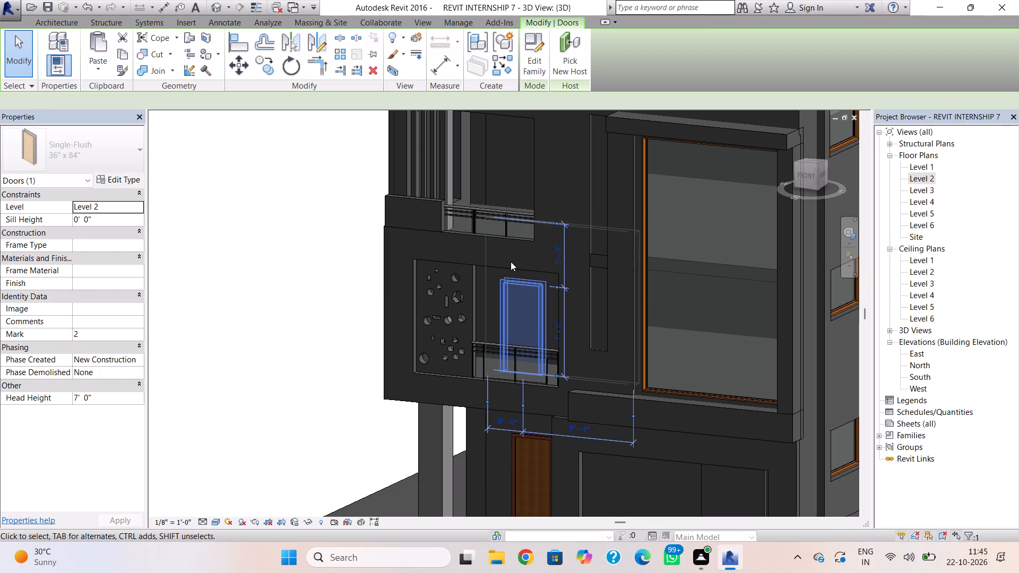
Place a Single-Flush 36" x 84" door in the rear wall of the Level 3 balcony.
key(Escape)
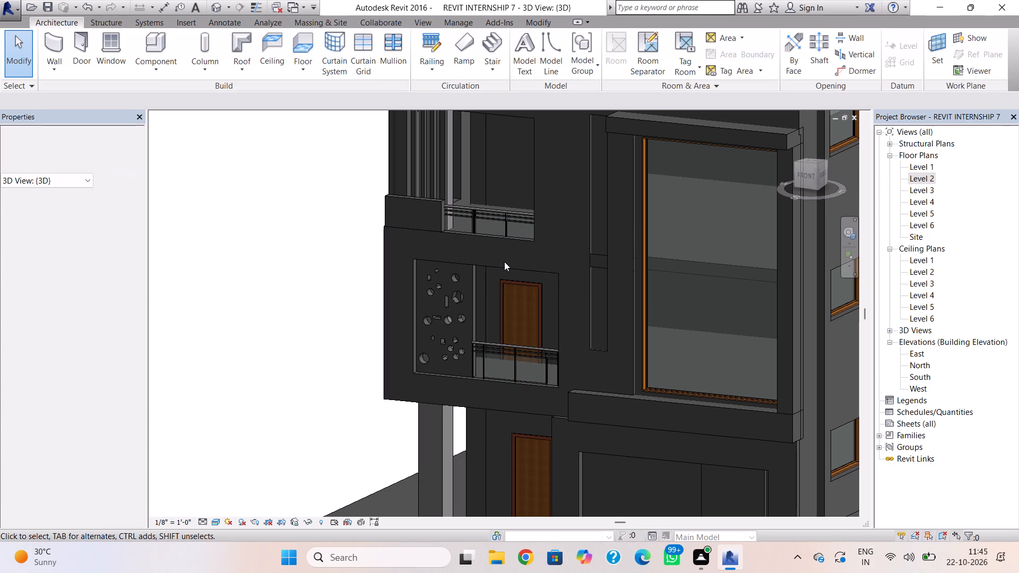
click(83, 46)
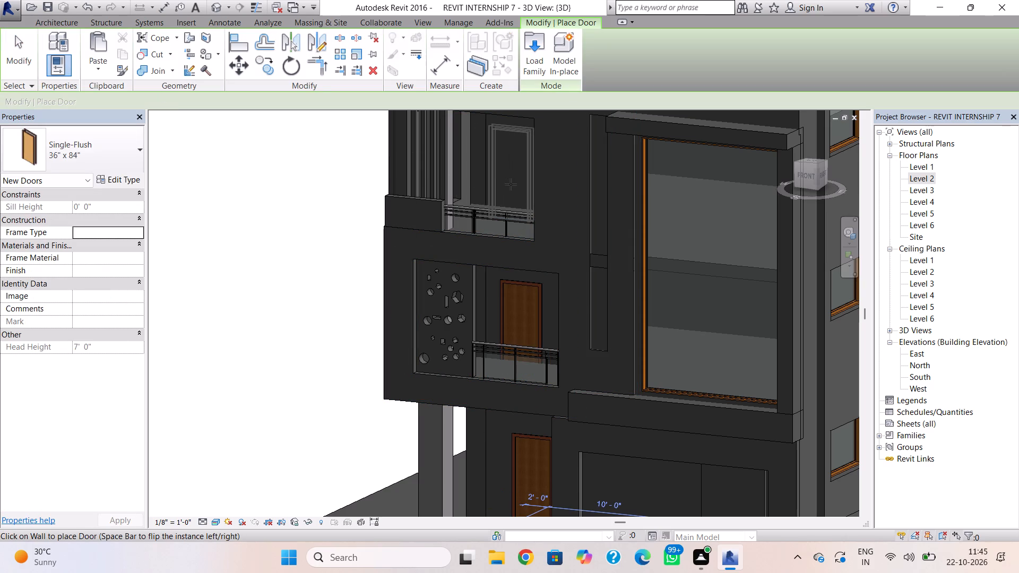
click(517, 185)
key(Escape)
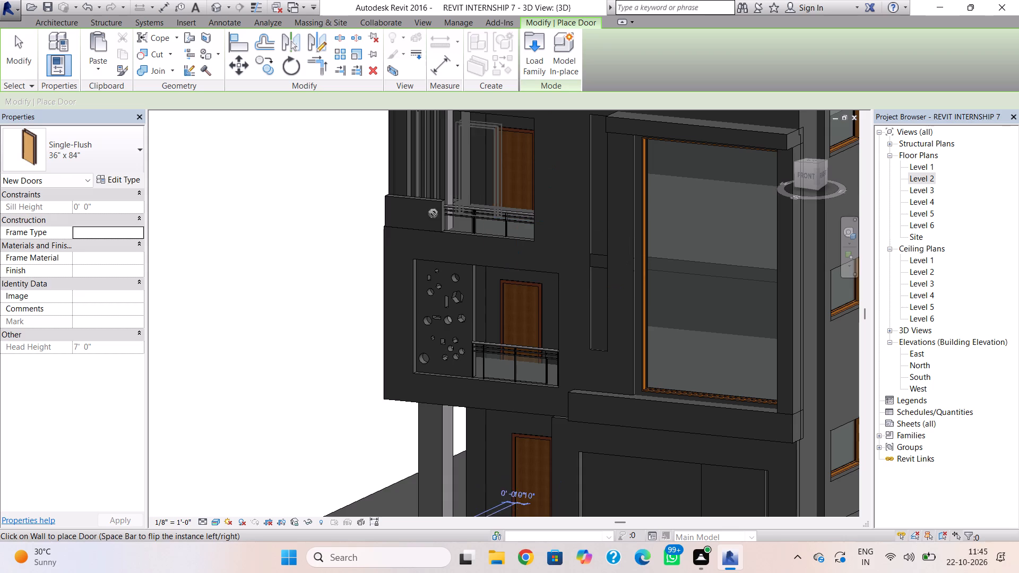
shift+right_drag(340, 214, 379, 214)
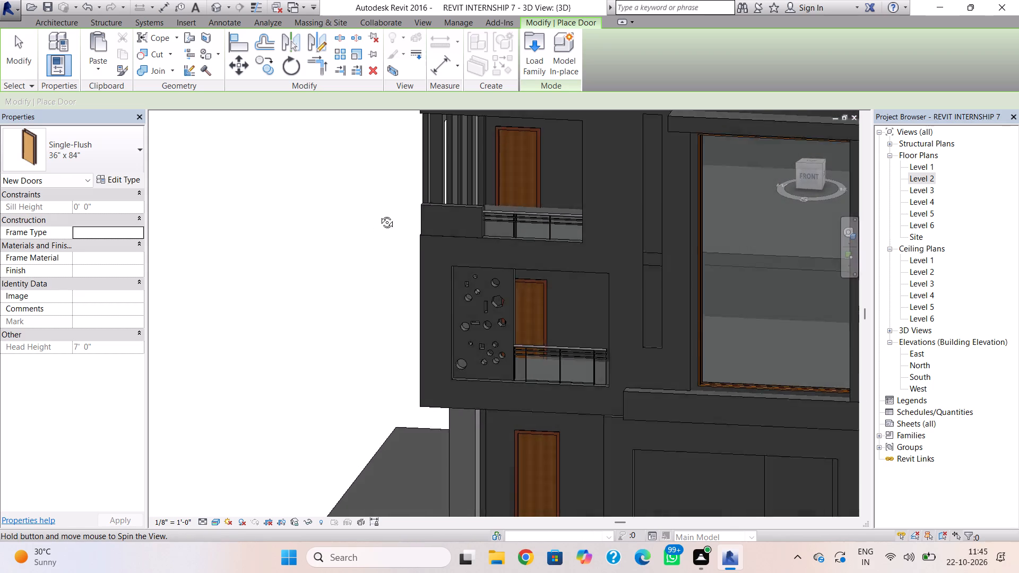
shift+right_drag(379, 214, 381, 213)
key(Escape)
Nudge the Level 3 balcony door along its wall away from the vertical fins.
click(533, 191)
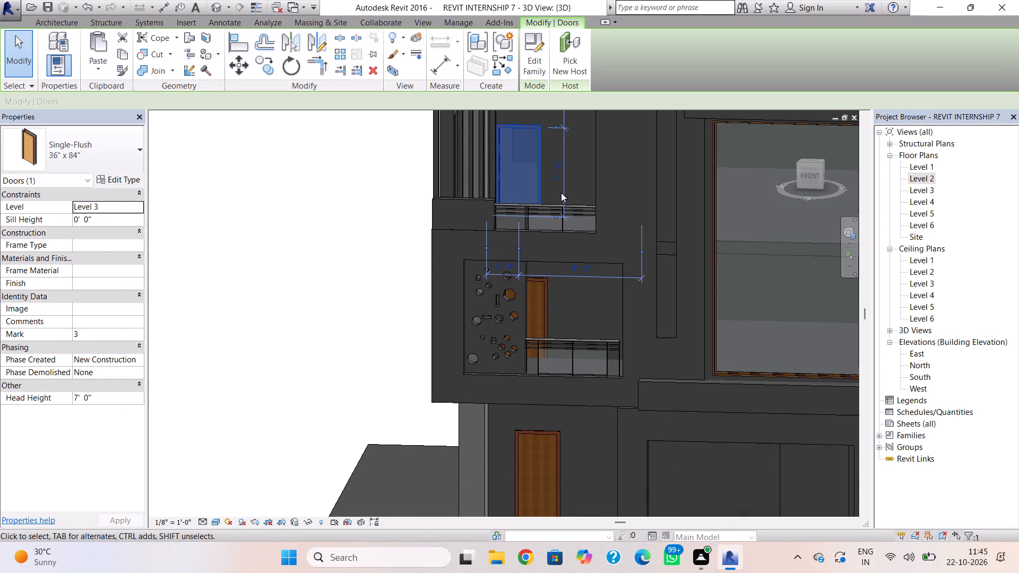
key(Right)
key(Right)
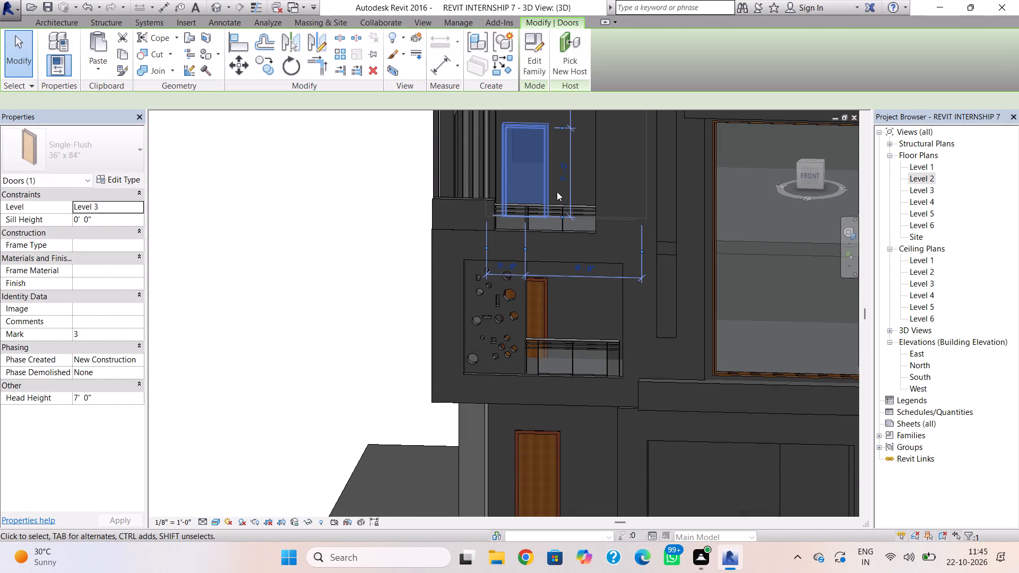
key(Escape)
click(545, 189)
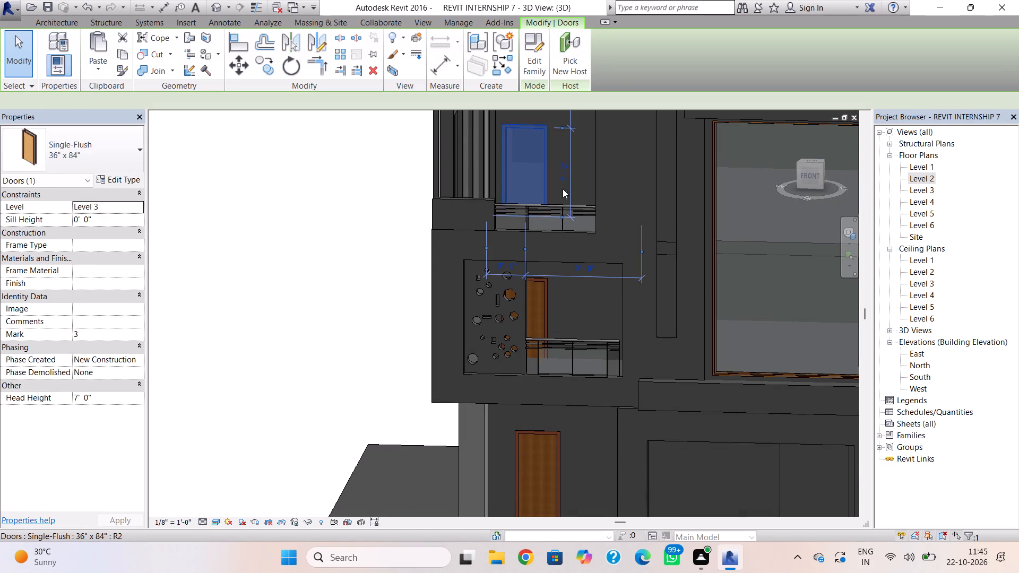
key(Right)
key(grave)
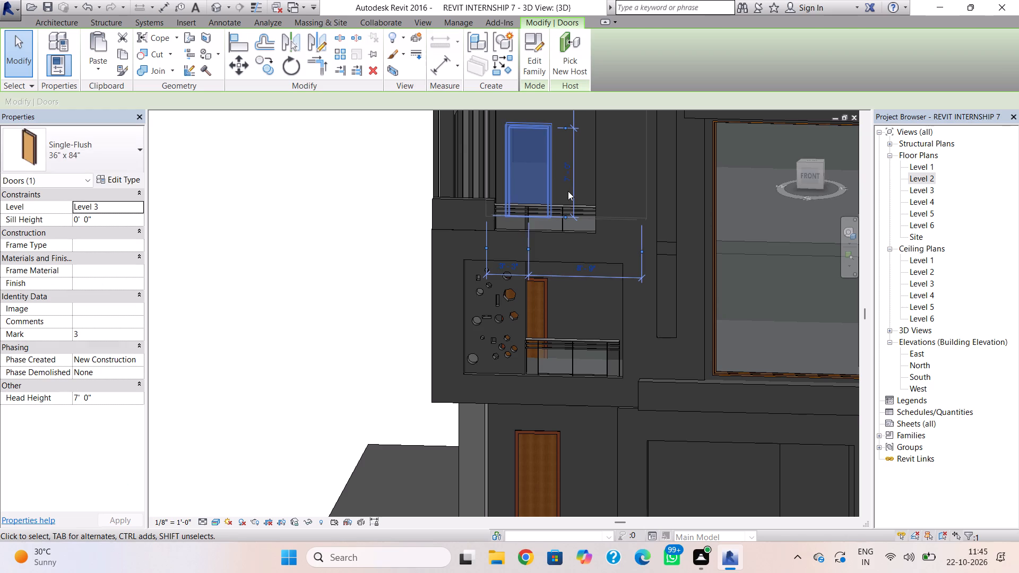
key(Escape)
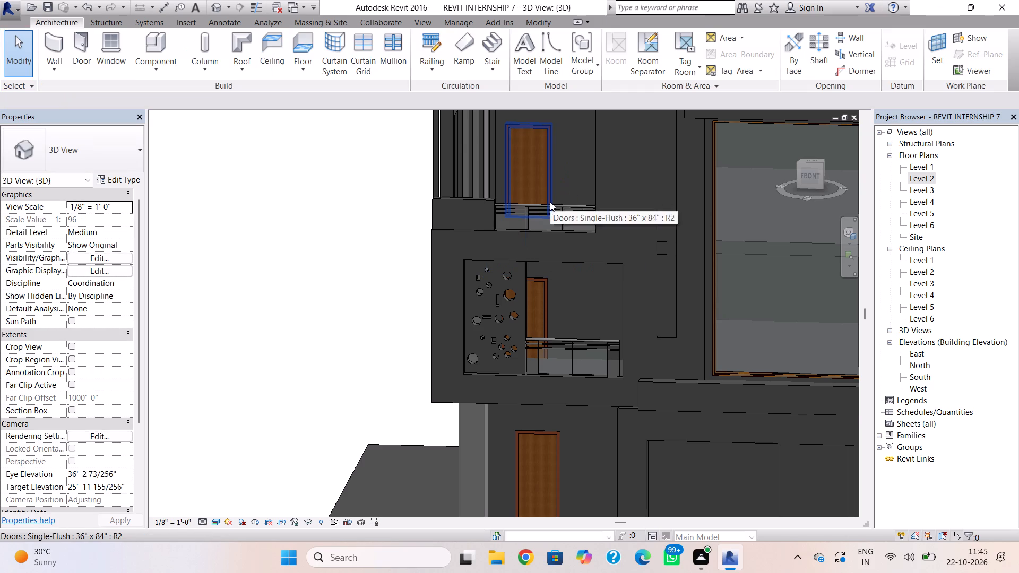
Nudge the Level 2 balcony door two increments along its wall away from the perforated screen.
click(541, 279)
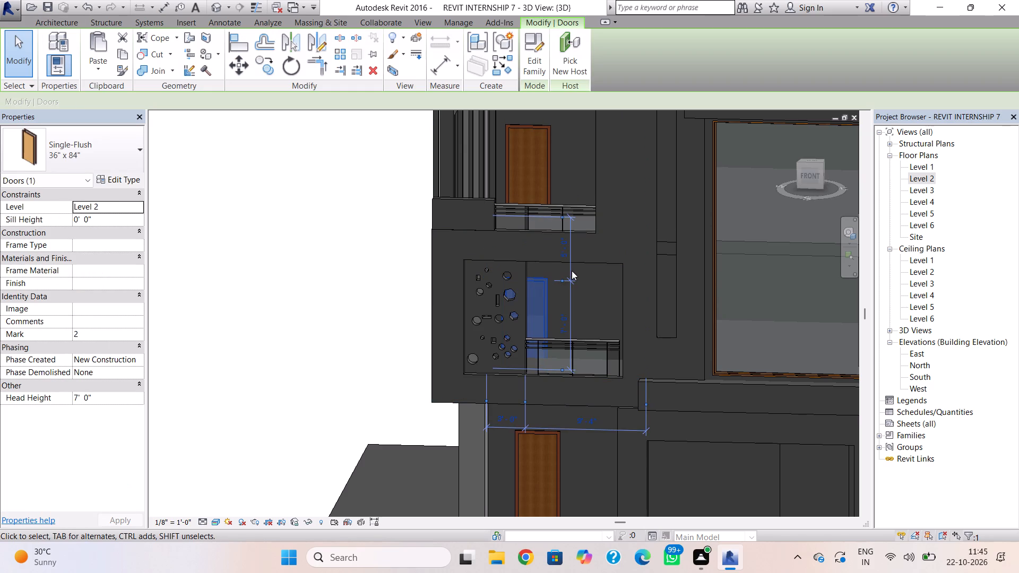
key(Right)
key(Right)
Shift the Level 3 balcony door one more increment away from the vertical fins.
click(549, 193)
key(Right)
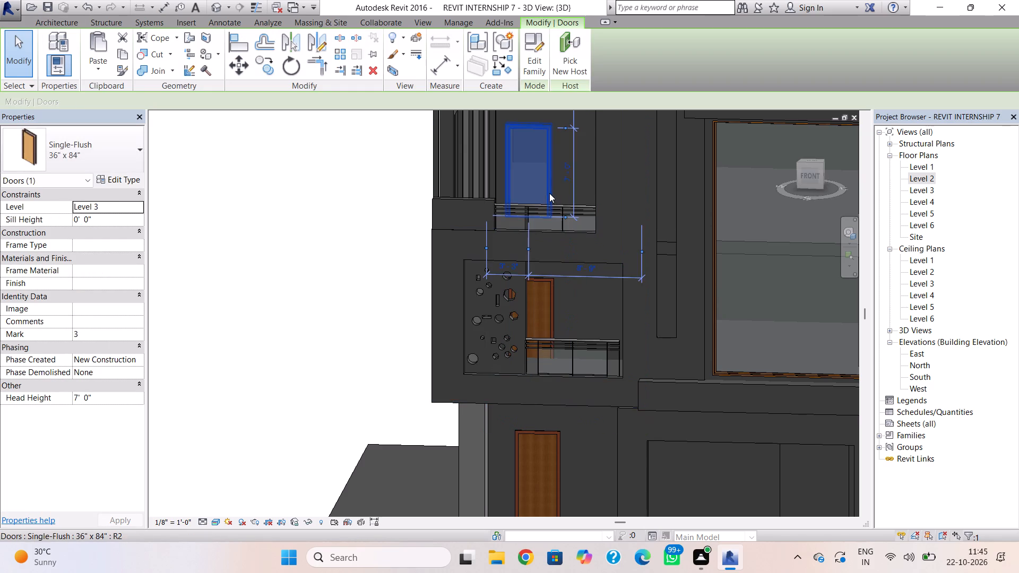
key(Right)
key(Left)
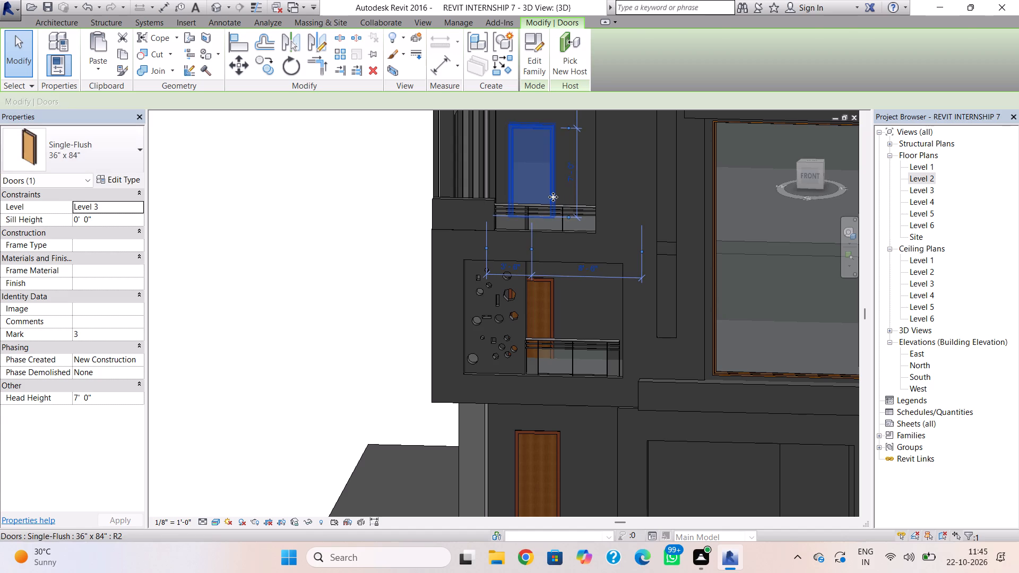
key(Escape)
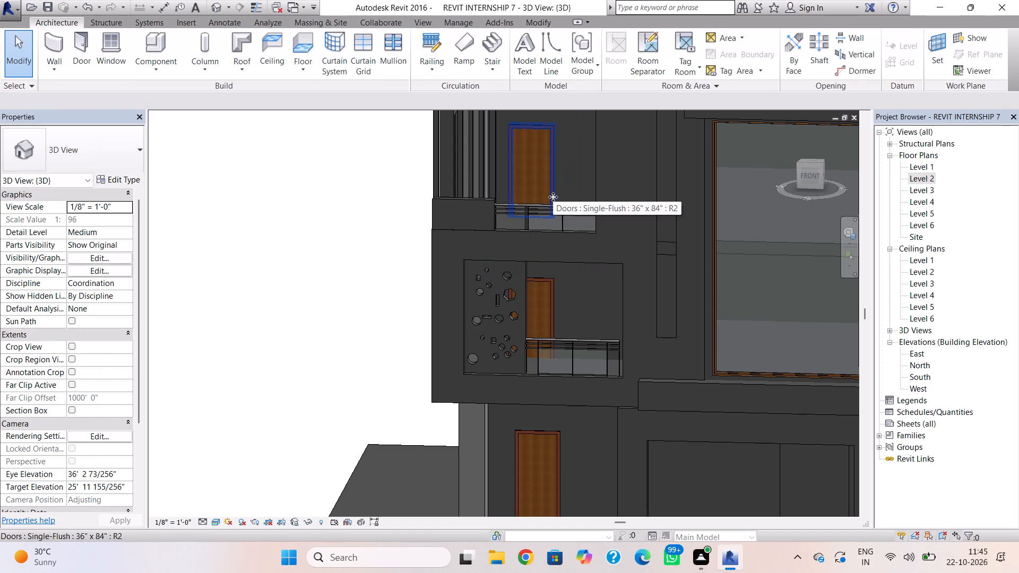
click(553, 197)
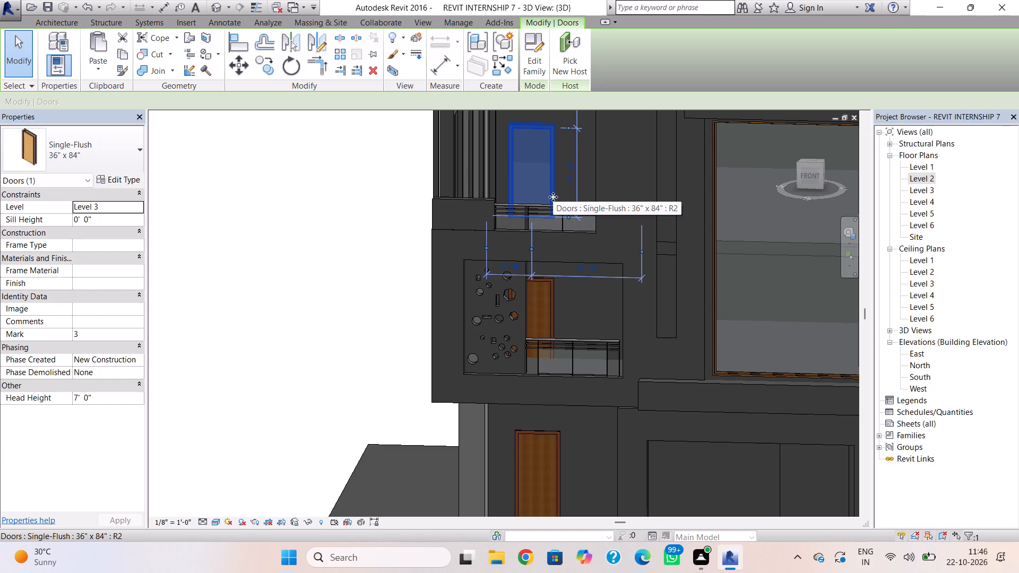
key(Escape)
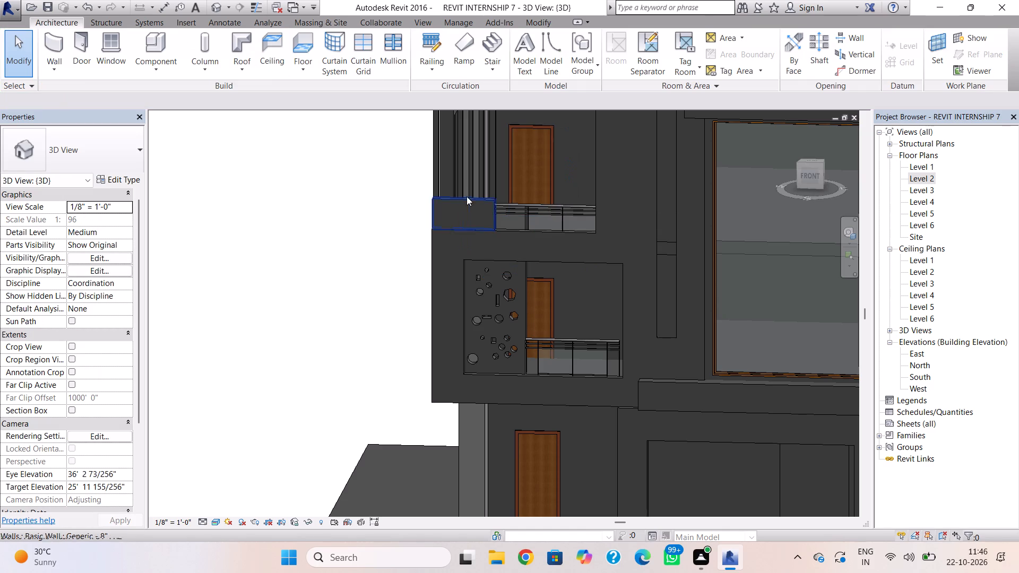
Open the material choice for the Structure [1] layer of the slotted front wall's Generic - 8" type.
click(628, 283)
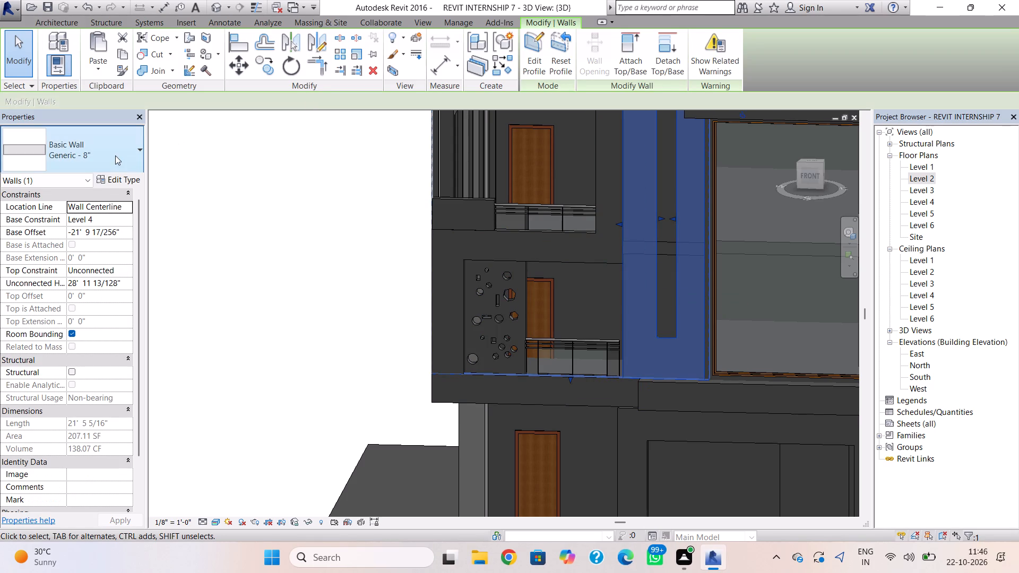
click(114, 177)
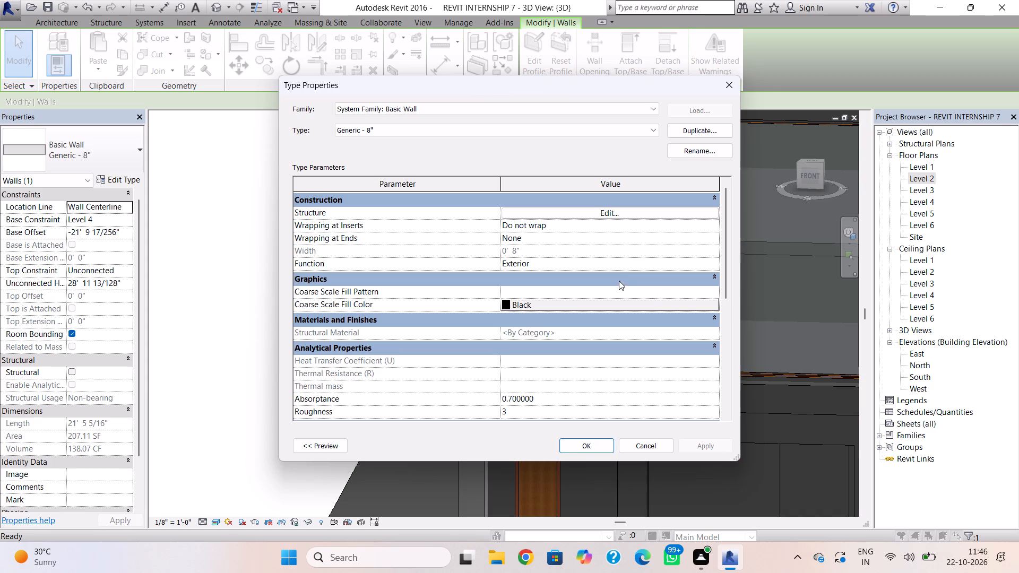
click(667, 331)
click(614, 213)
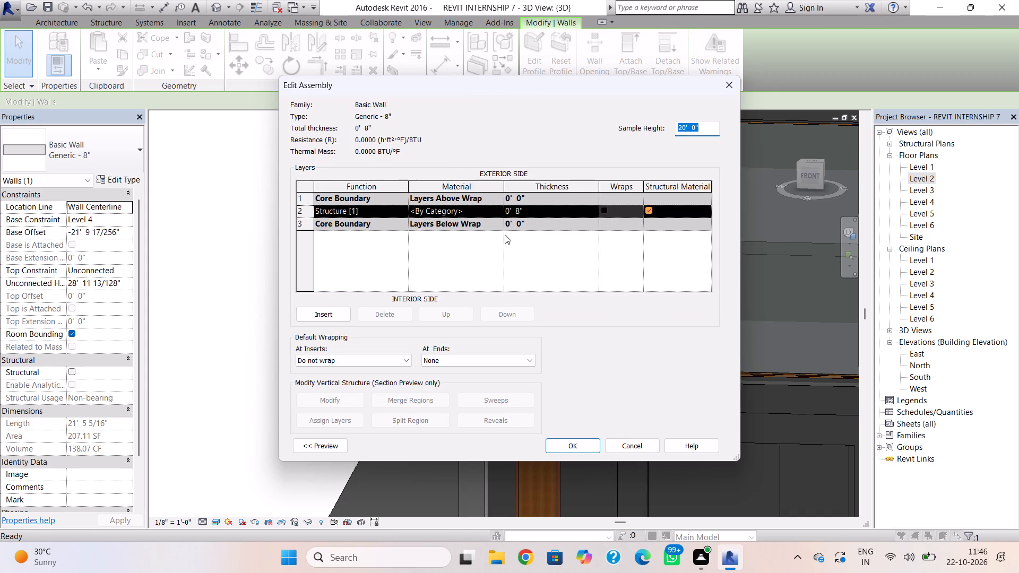
click(497, 212)
click(500, 210)
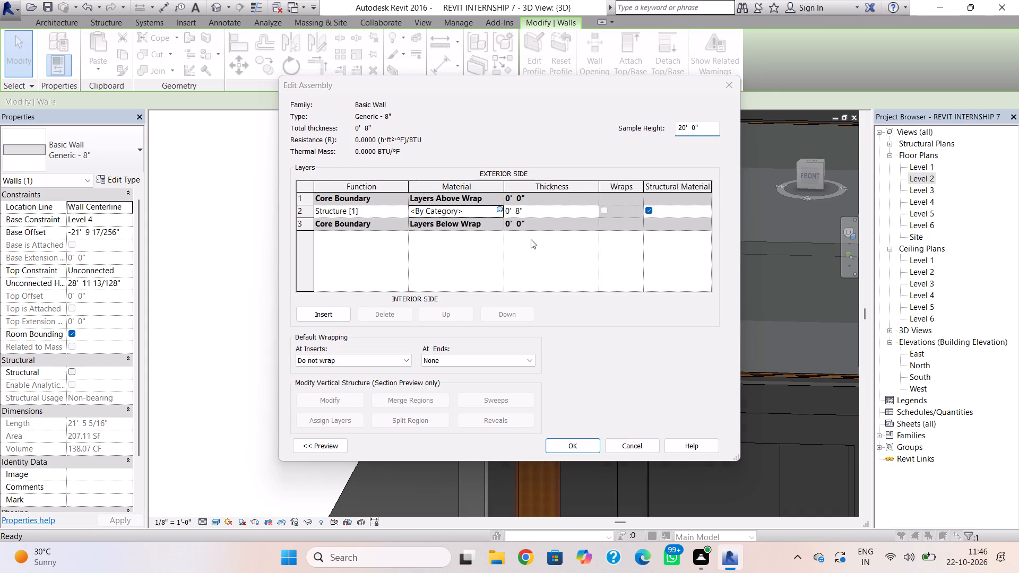
Look through the project materials for a facade wall finish, previewing Door - Panel and Sash.
scroll(296, 304, down, 1)
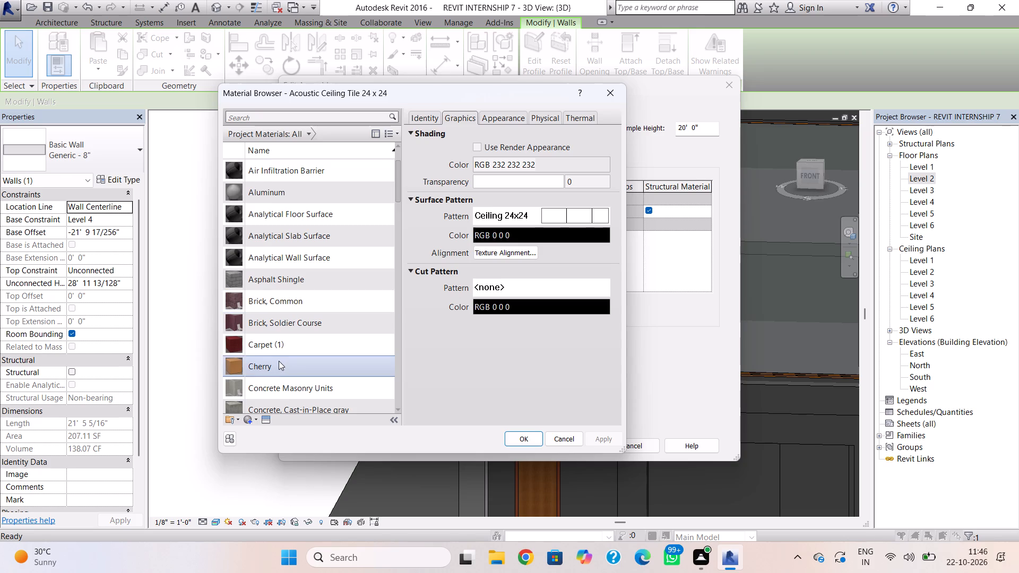
scroll(280, 361, down, 9)
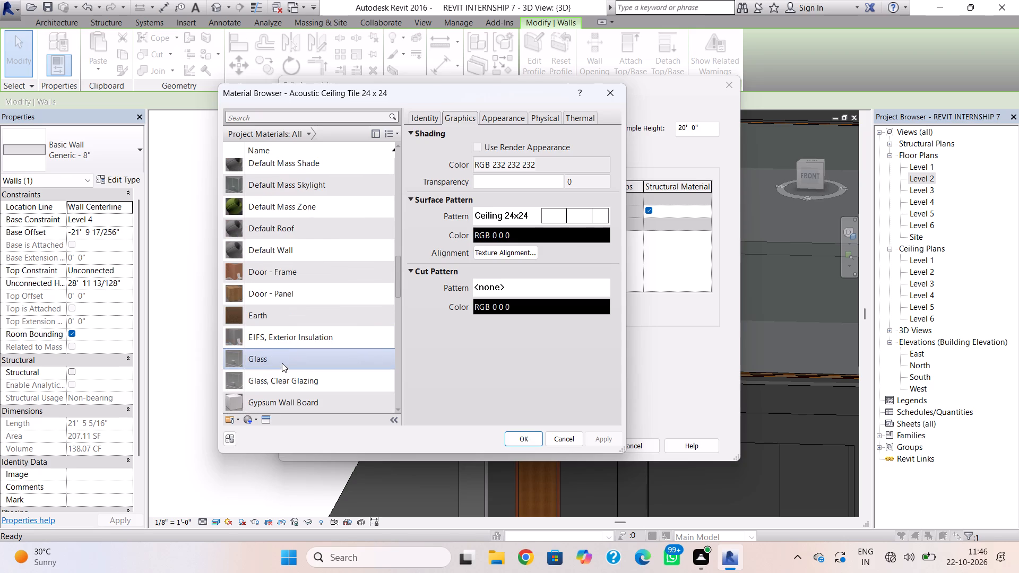
scroll(300, 314, down, 1)
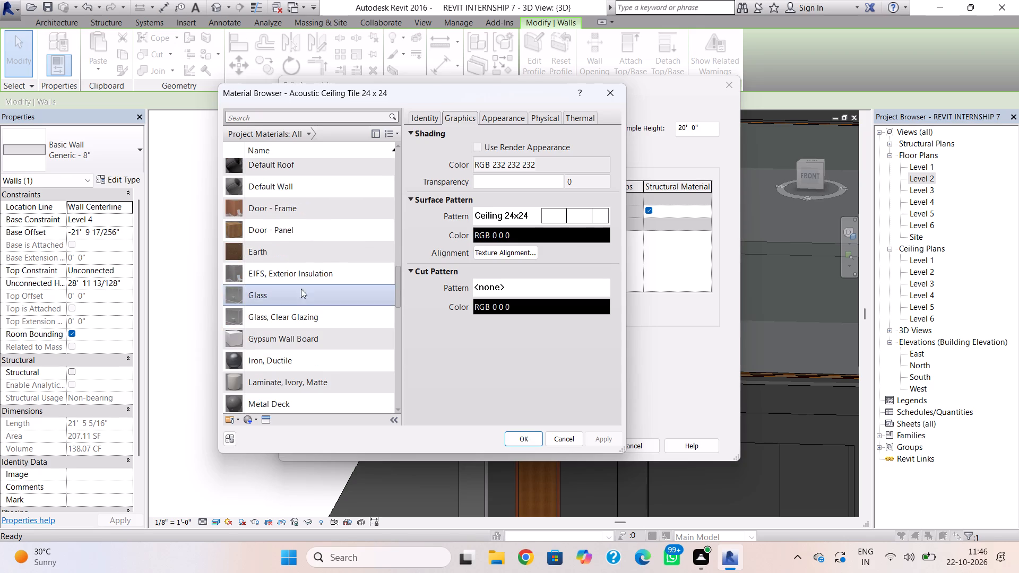
click(306, 228)
scroll(299, 272, down, 2)
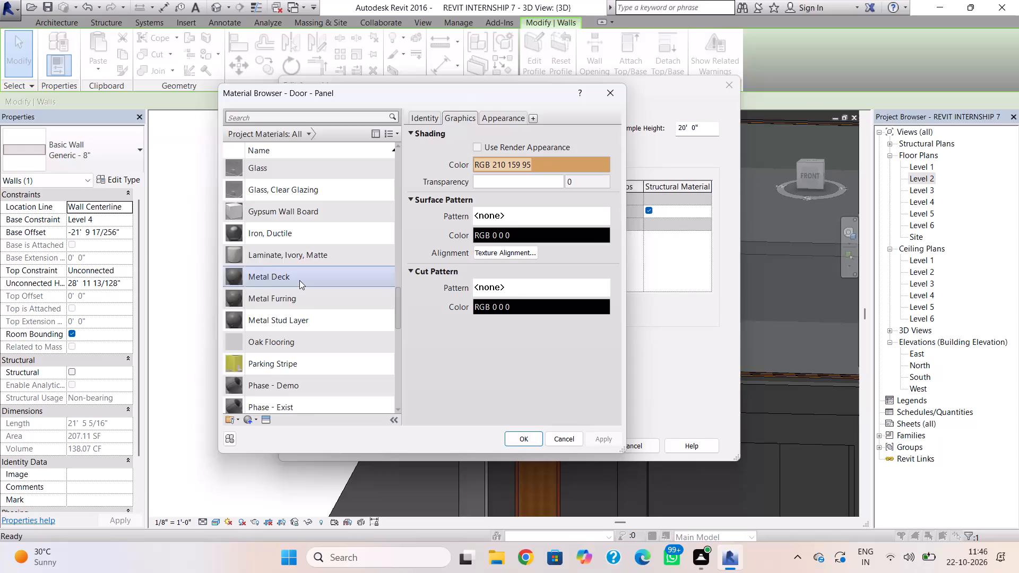
scroll(299, 280, down, 3)
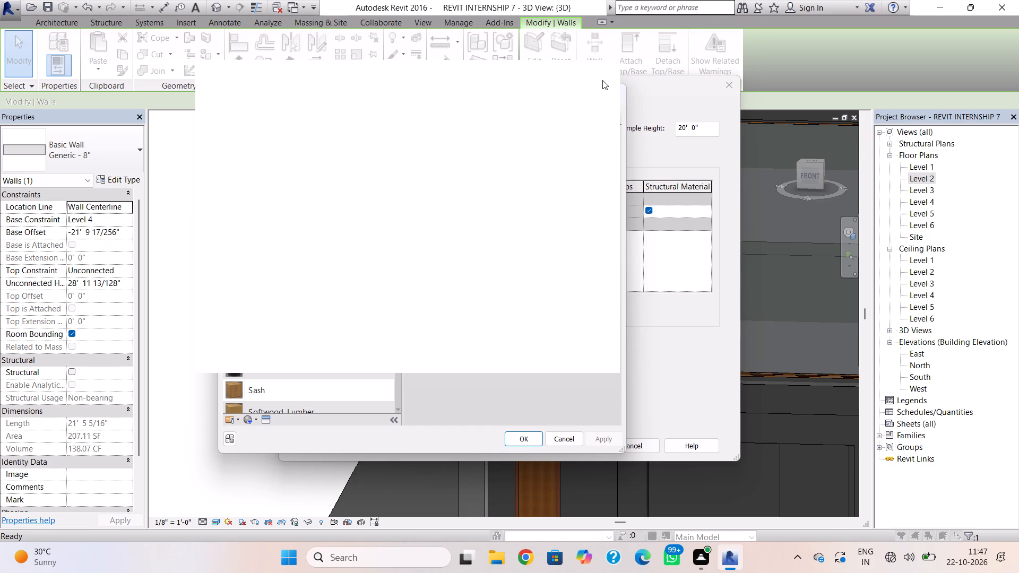
click(602, 80)
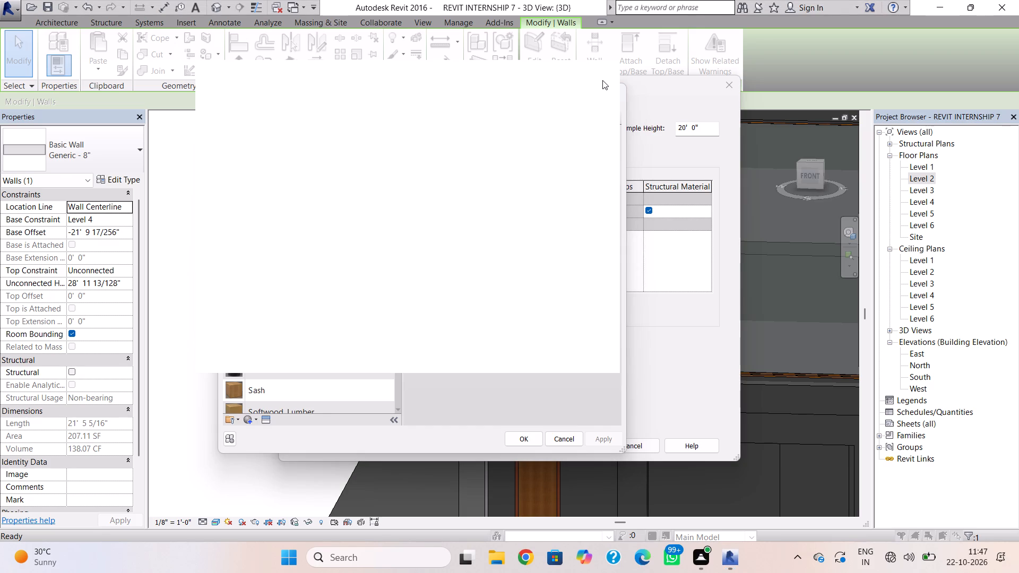
key(alt+F4)
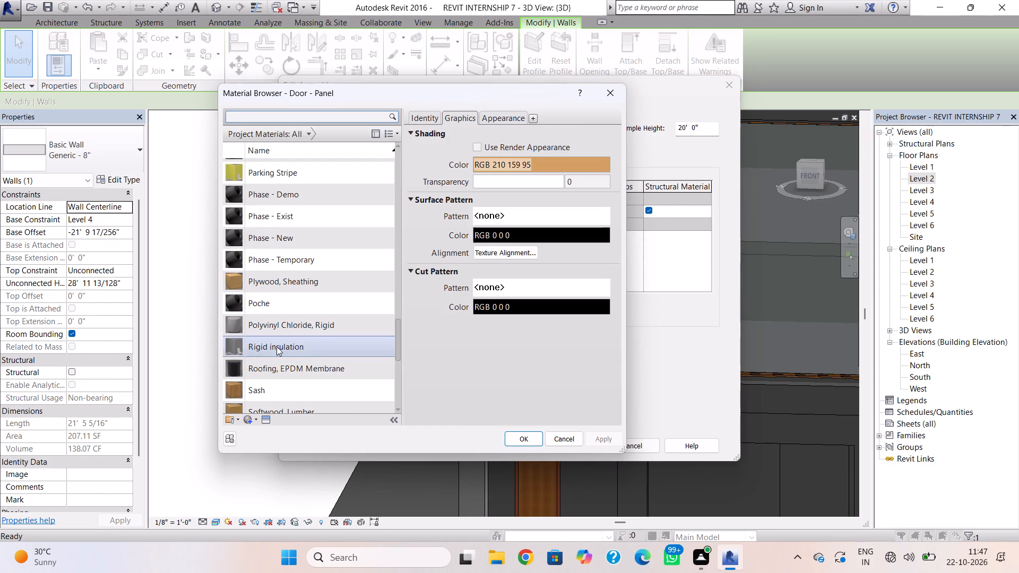
click(237, 390)
scroll(301, 327, down, 7)
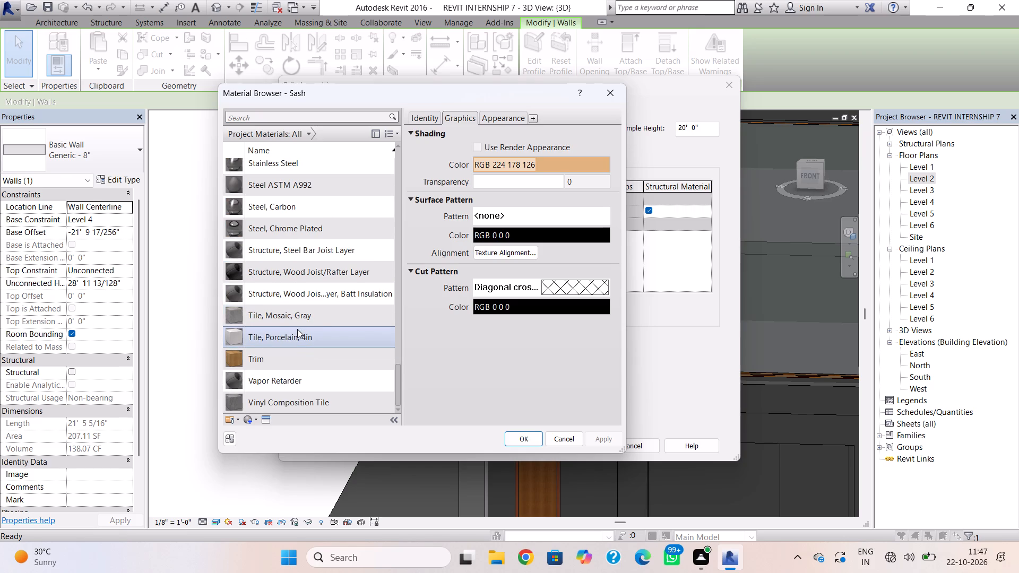
Search the project materials for wood, and clear the search after viewing the matches.
click(326, 117)
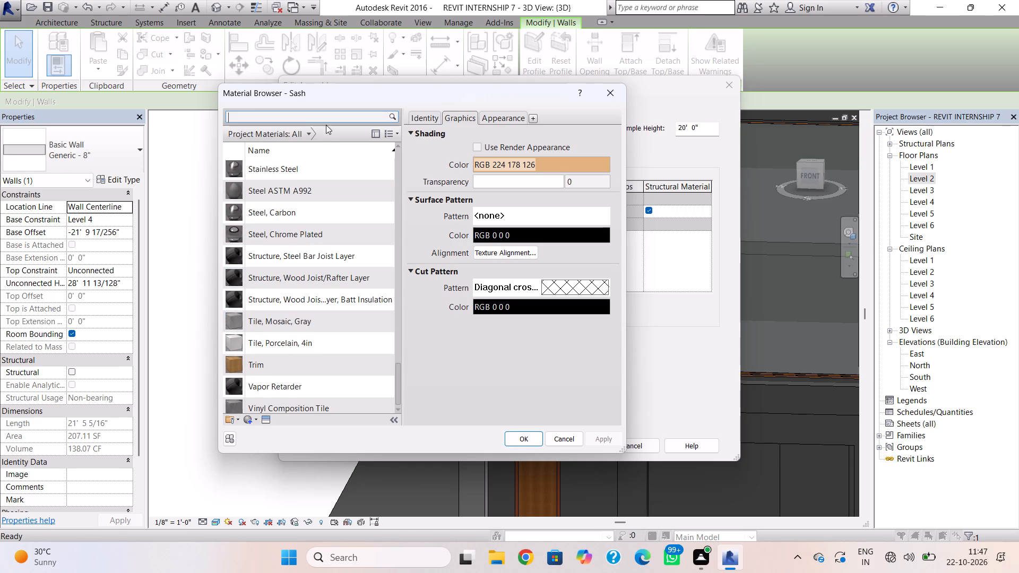
text(woo)
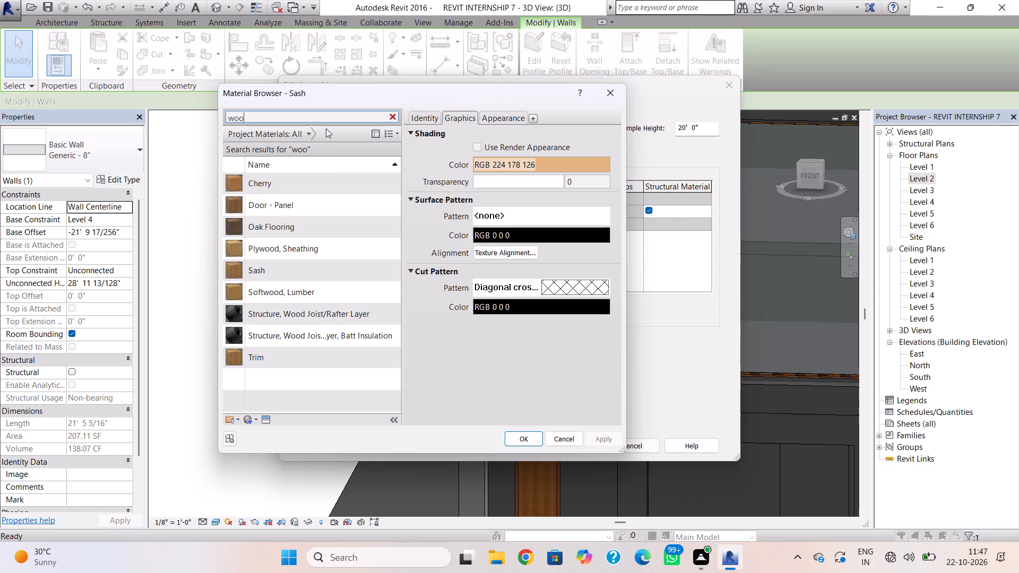
key(d)
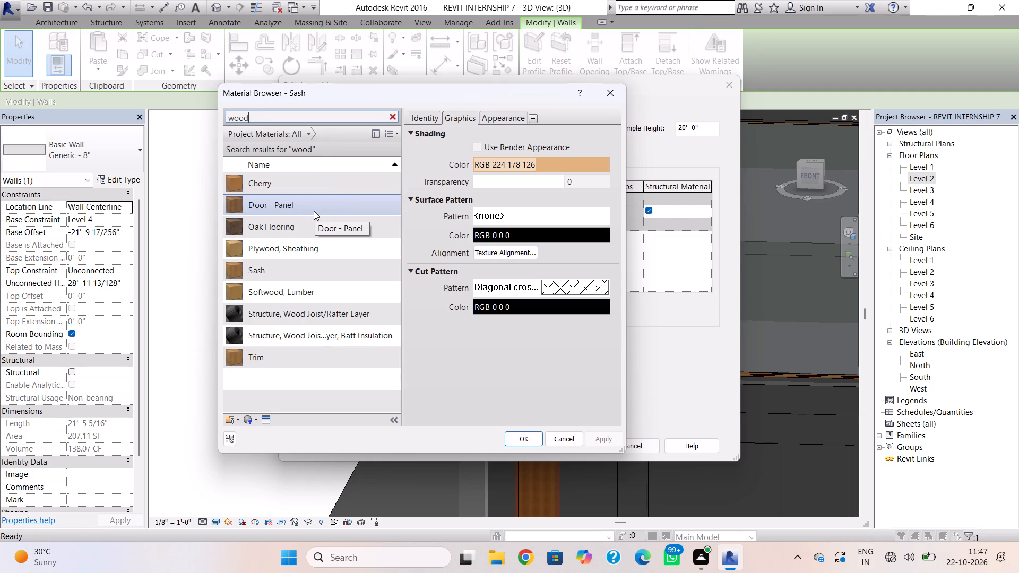
click(390, 118)
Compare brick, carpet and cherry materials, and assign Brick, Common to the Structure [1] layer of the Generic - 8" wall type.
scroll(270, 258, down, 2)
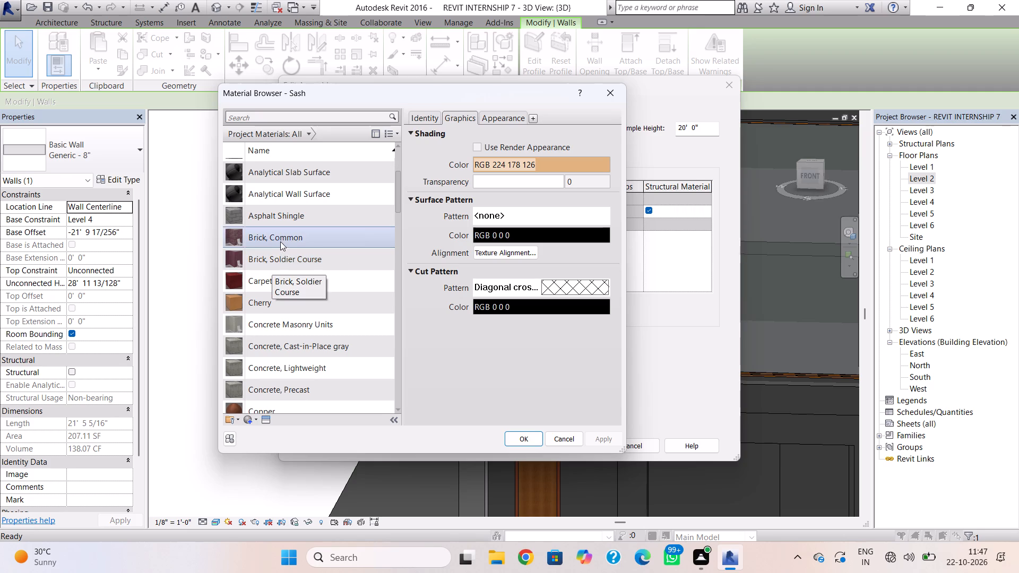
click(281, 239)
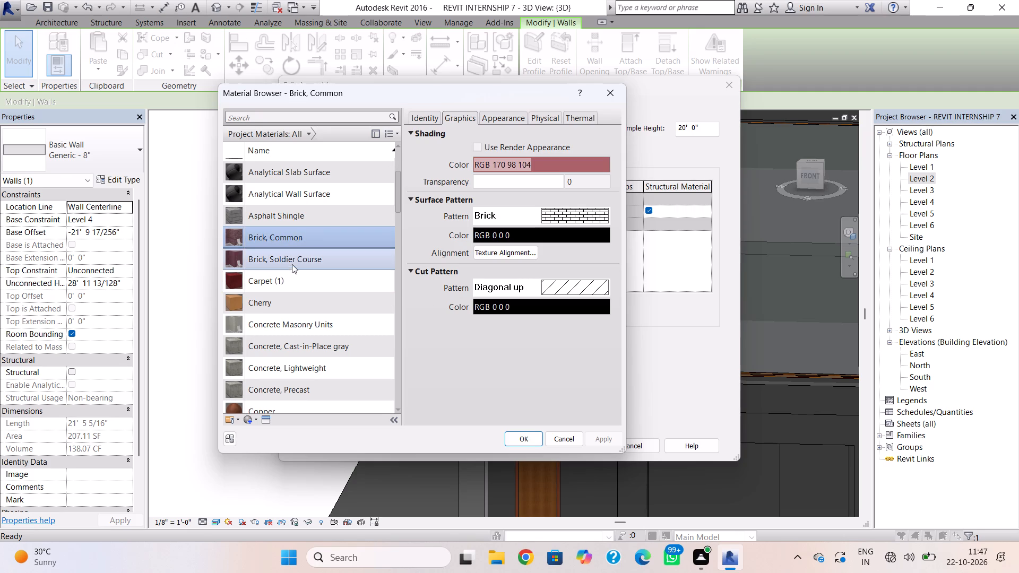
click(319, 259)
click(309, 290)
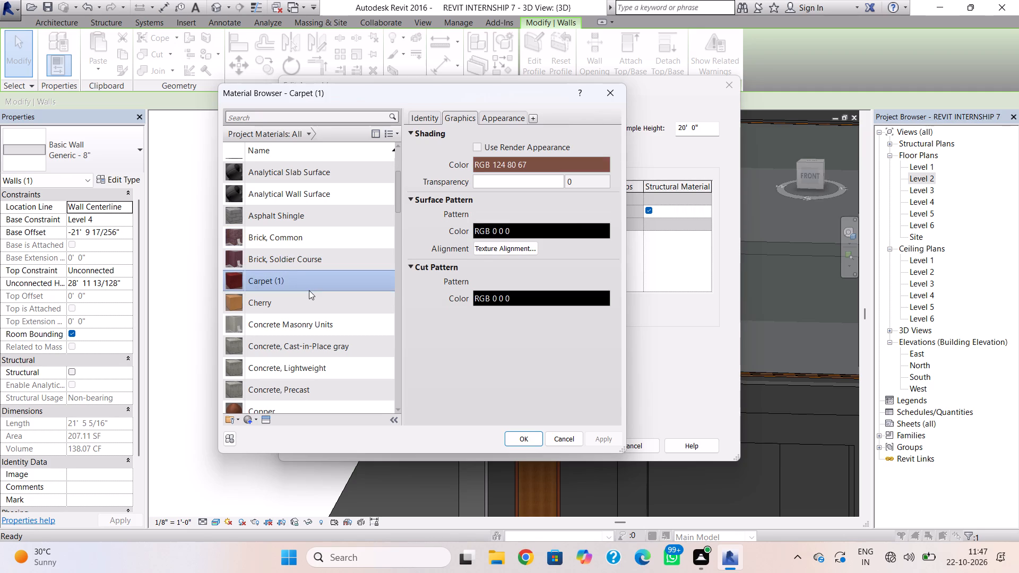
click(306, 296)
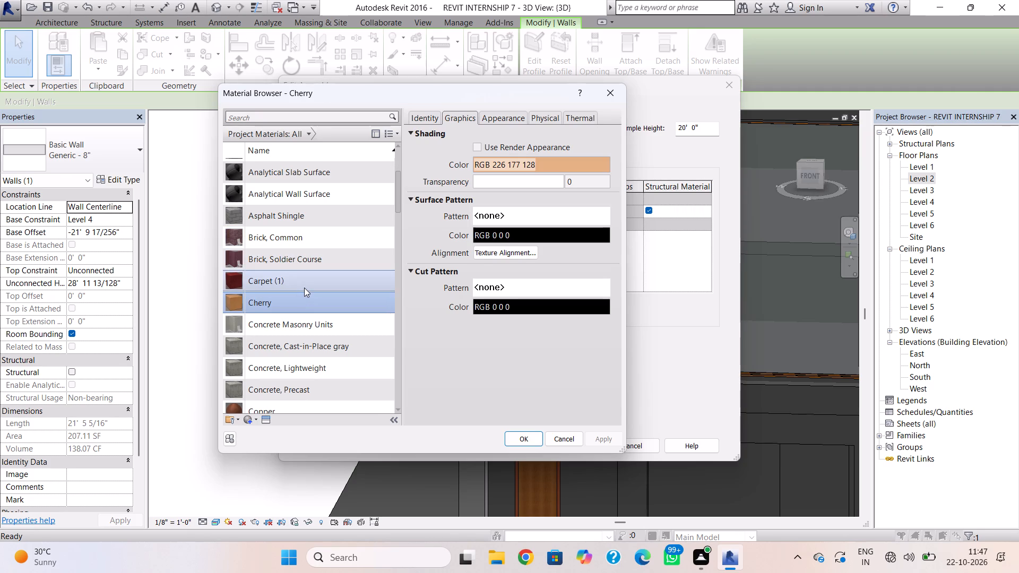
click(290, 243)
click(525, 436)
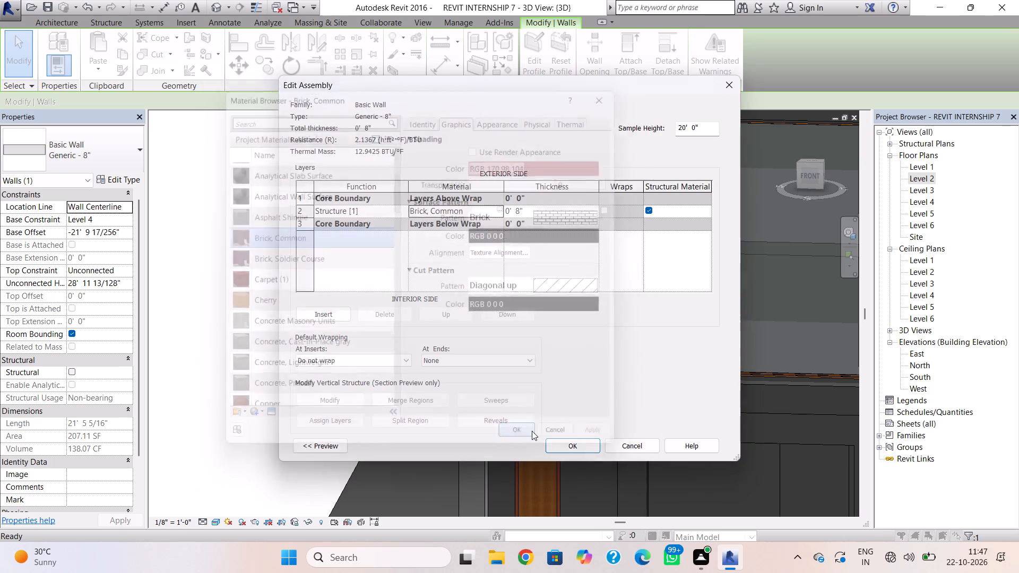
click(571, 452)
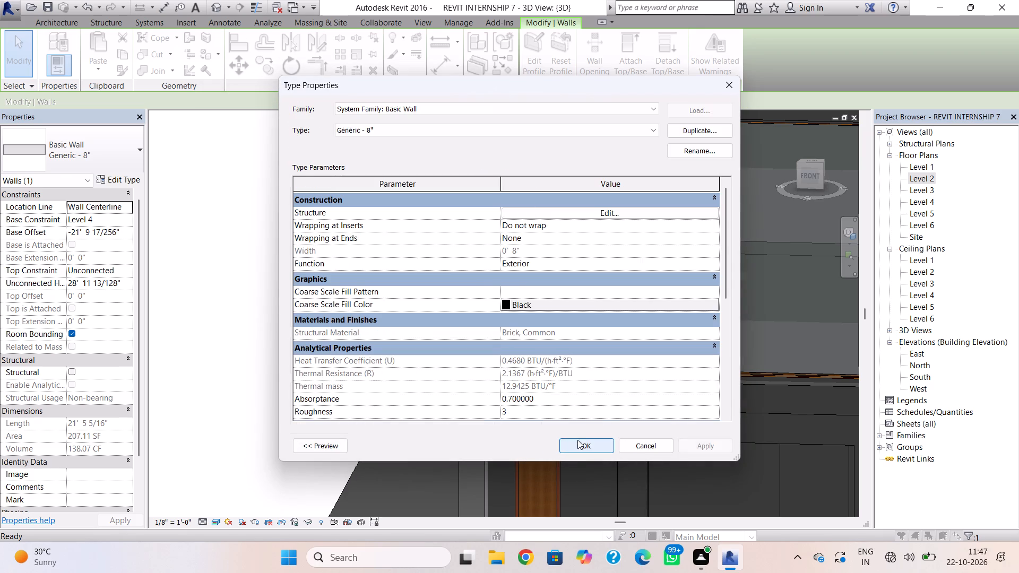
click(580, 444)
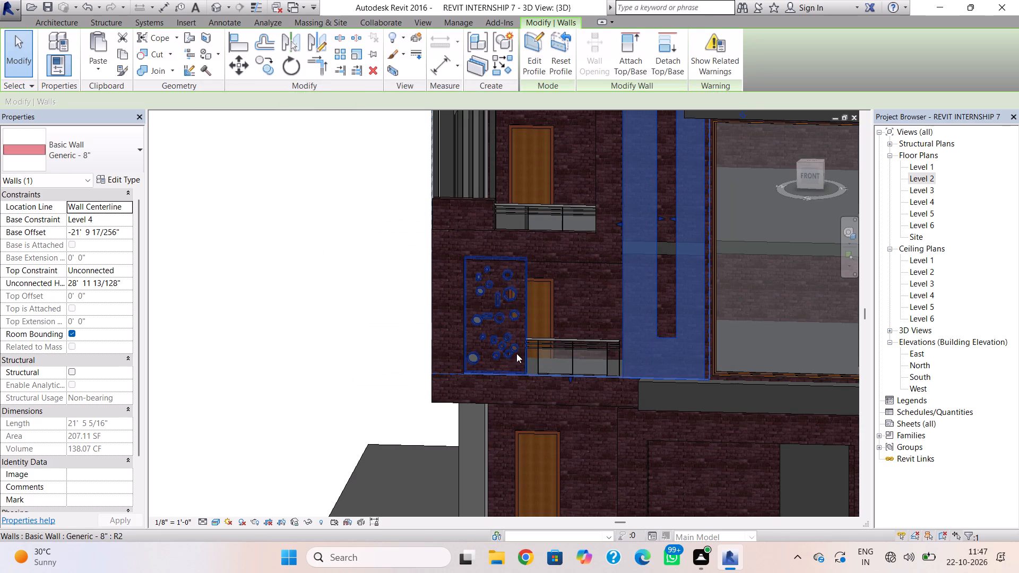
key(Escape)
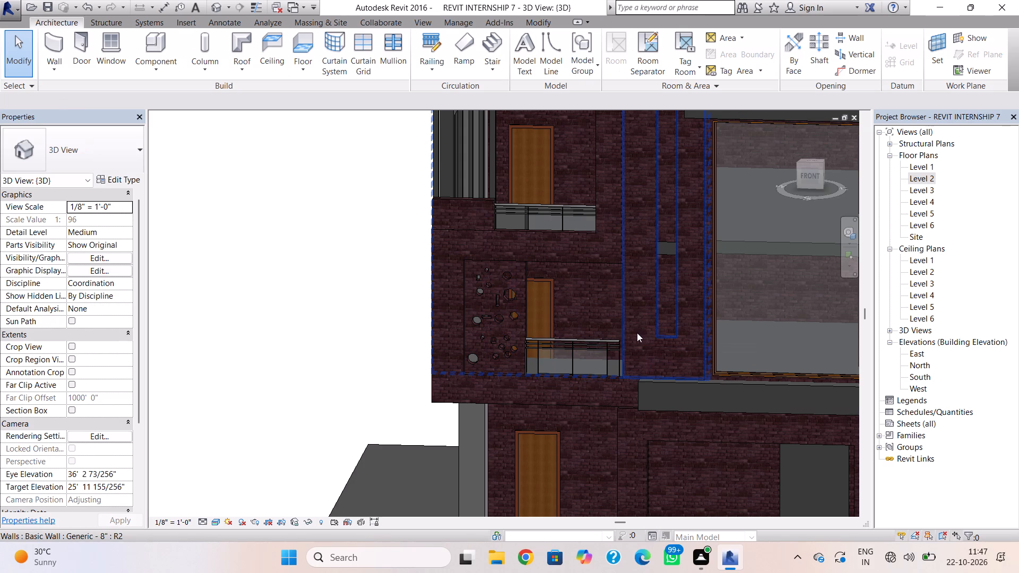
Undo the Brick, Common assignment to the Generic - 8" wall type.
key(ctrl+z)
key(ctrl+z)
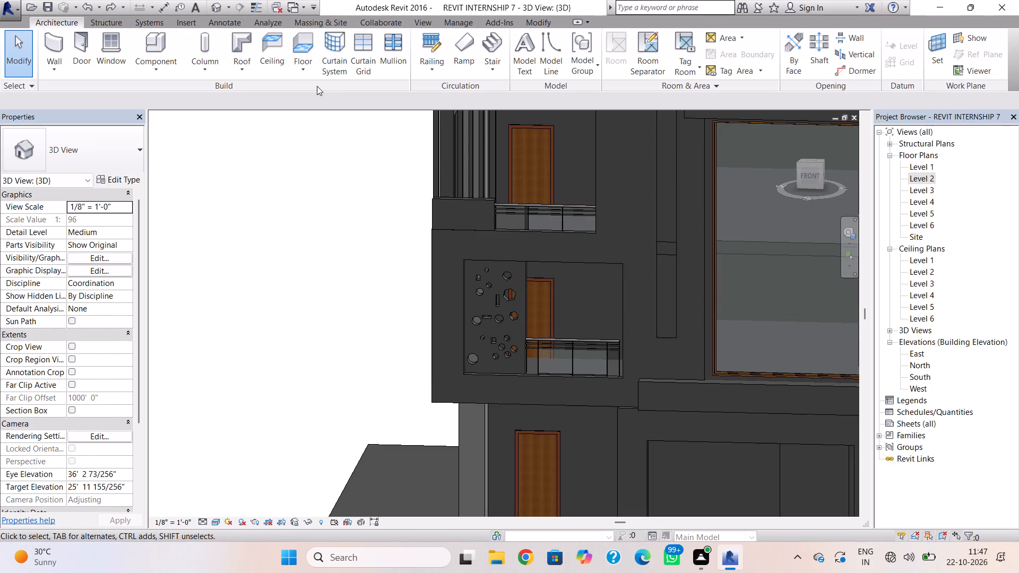
Paint only the front face of the slotted facade wall with Brick, Common.
click(539, 21)
click(211, 57)
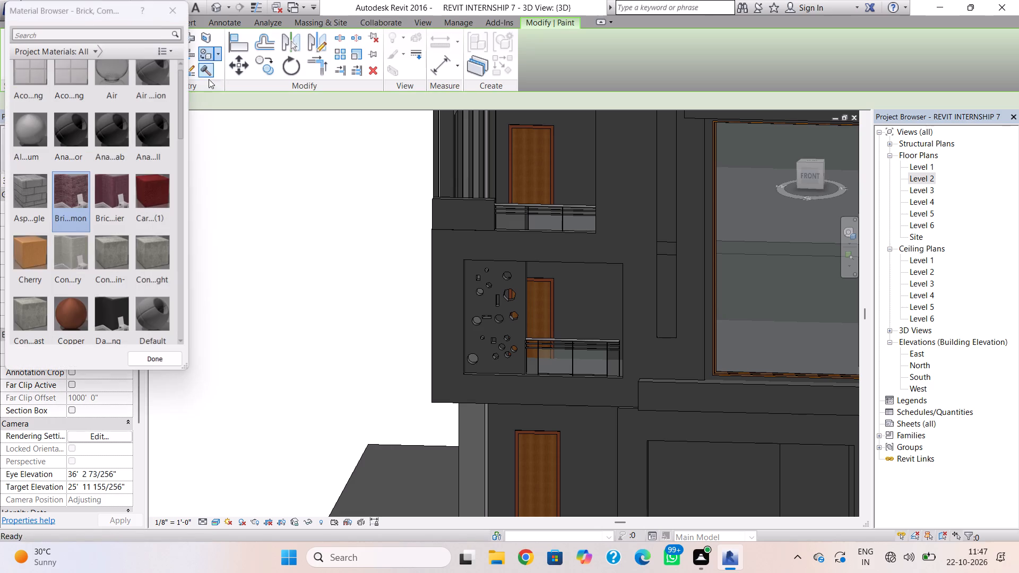
click(75, 202)
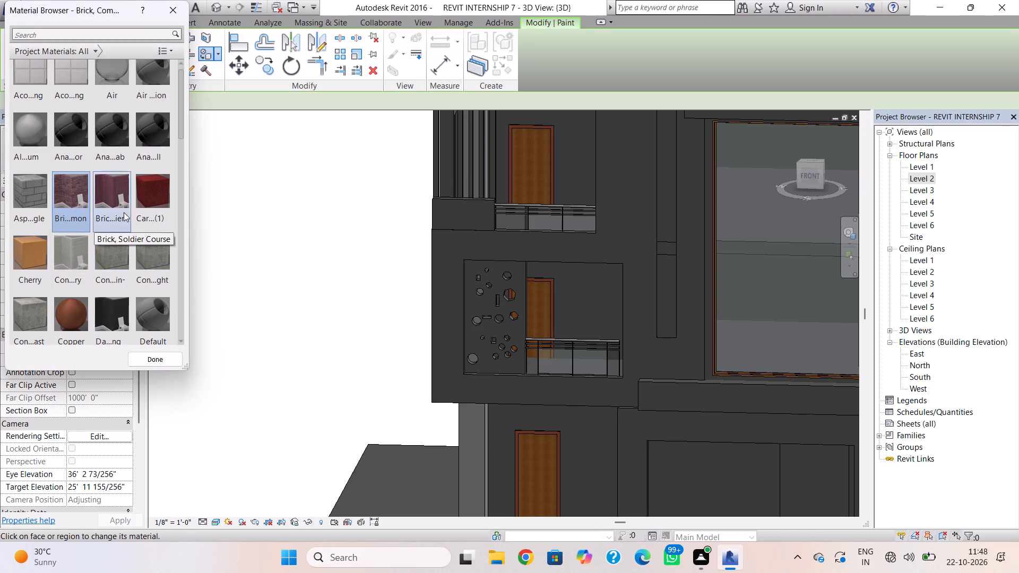
click(640, 310)
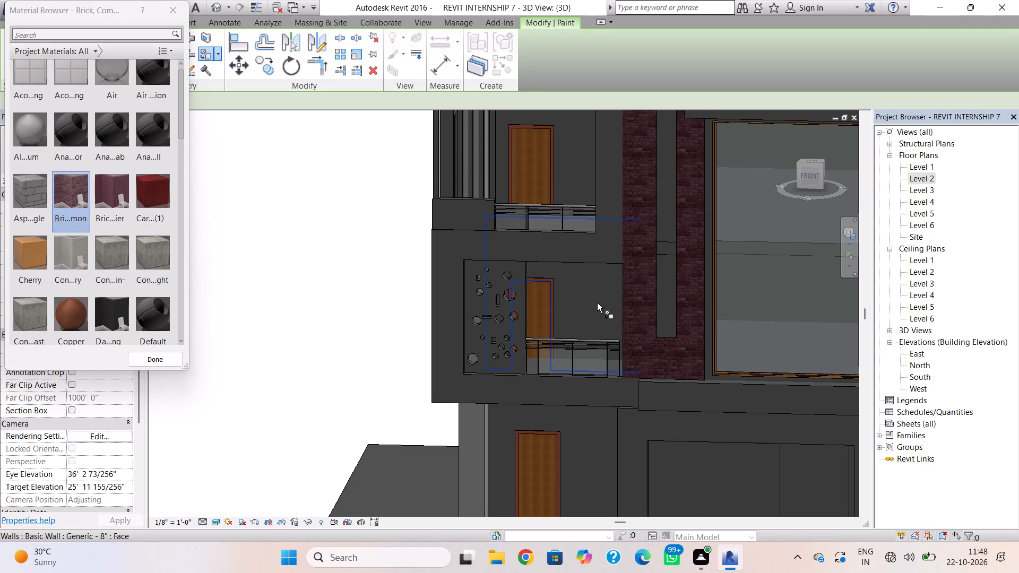
middle_drag(586, 349, 567, 506)
scroll(457, 340, down, 2)
middle_drag(442, 364, 396, 401)
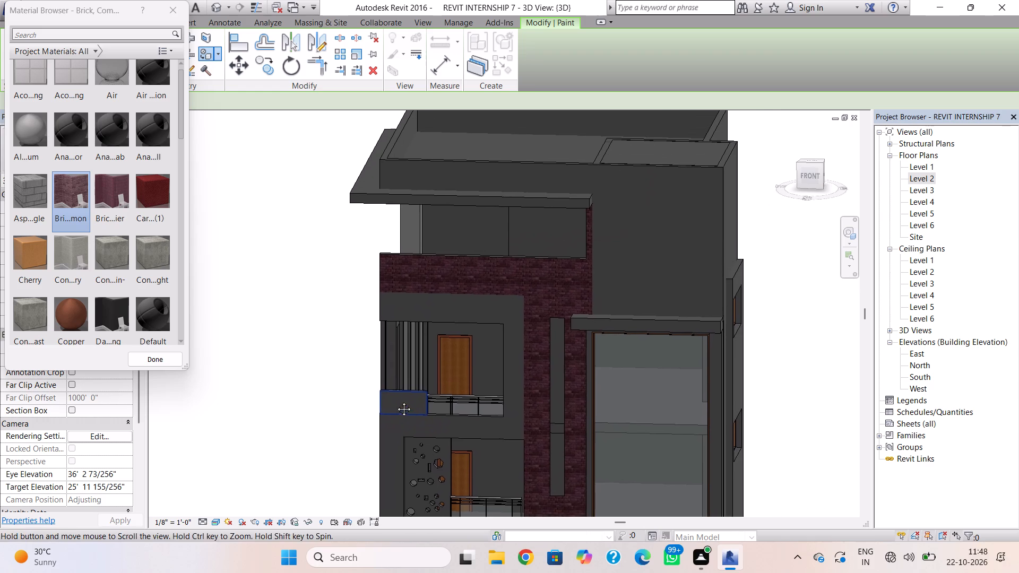
middle_drag(396, 401, 396, 402)
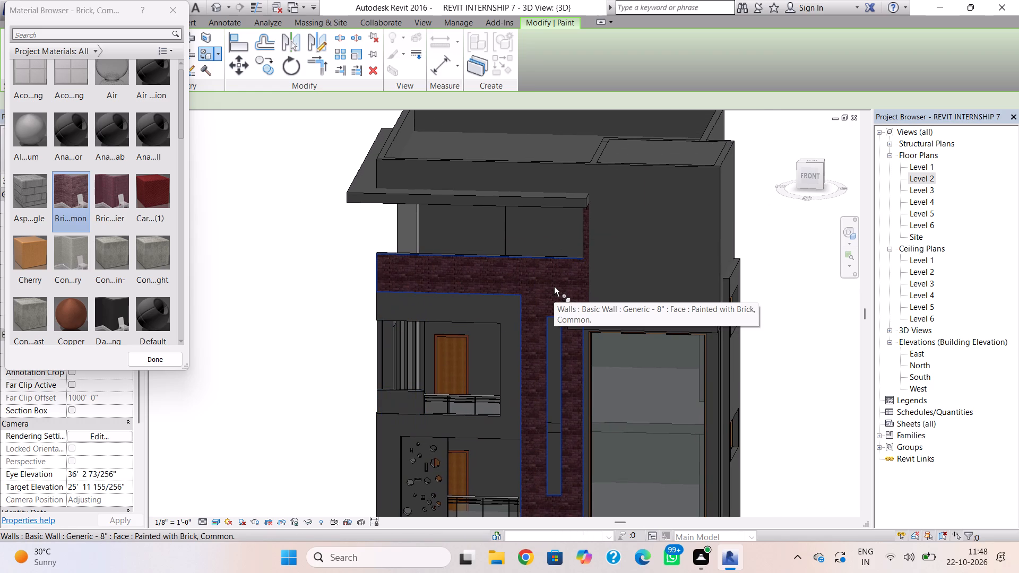
key(Escape)
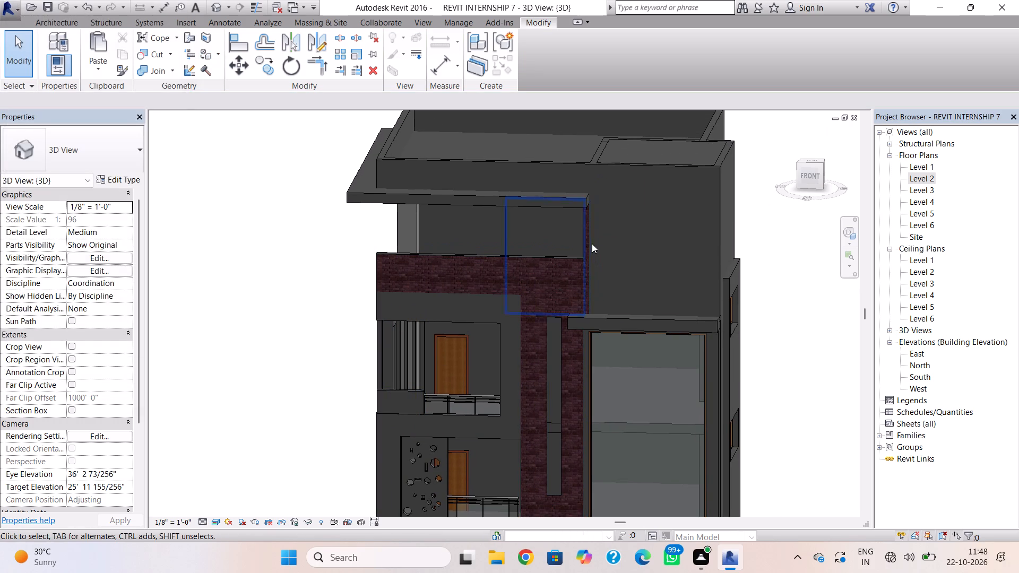
click(565, 273)
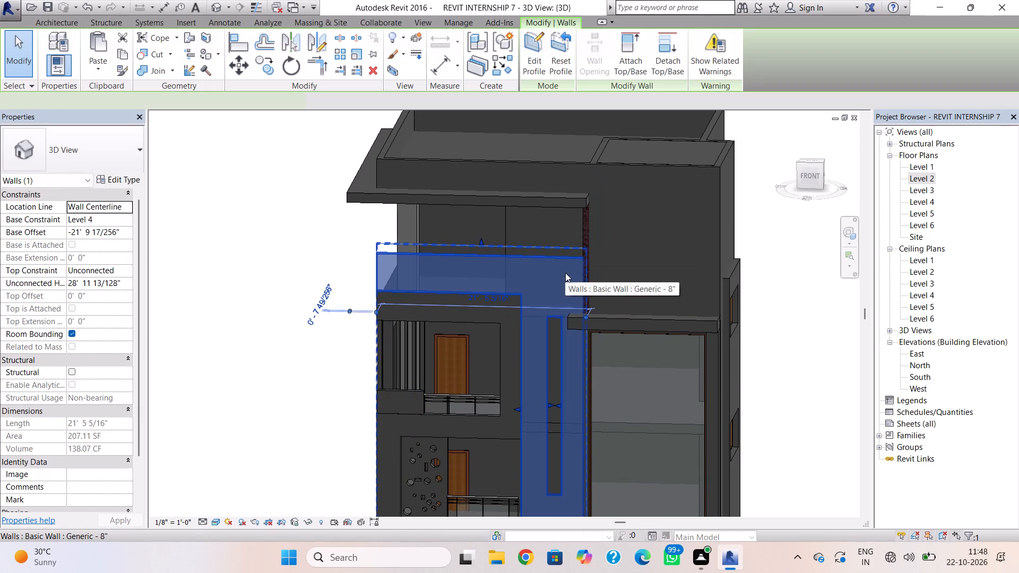
key(Escape)
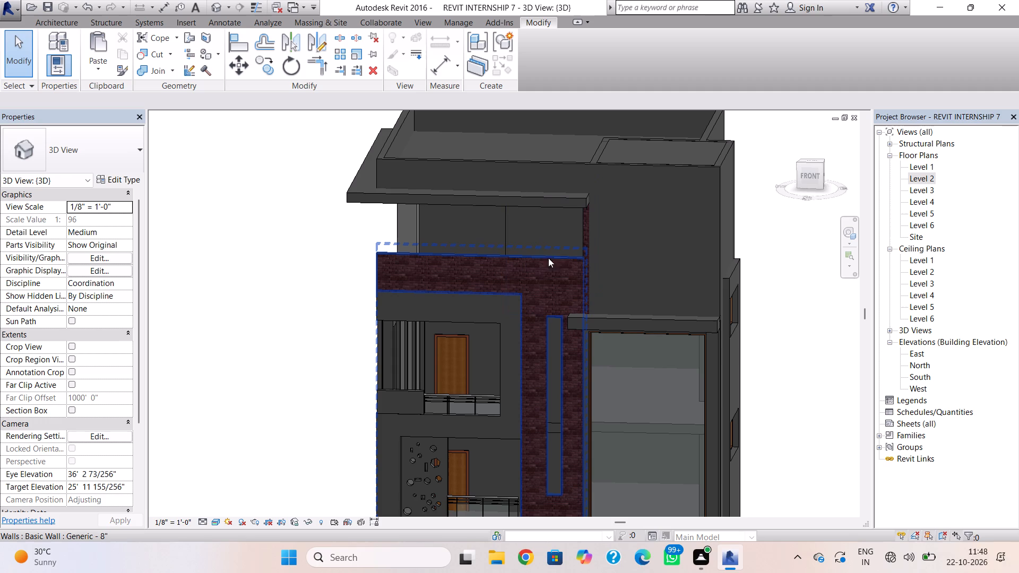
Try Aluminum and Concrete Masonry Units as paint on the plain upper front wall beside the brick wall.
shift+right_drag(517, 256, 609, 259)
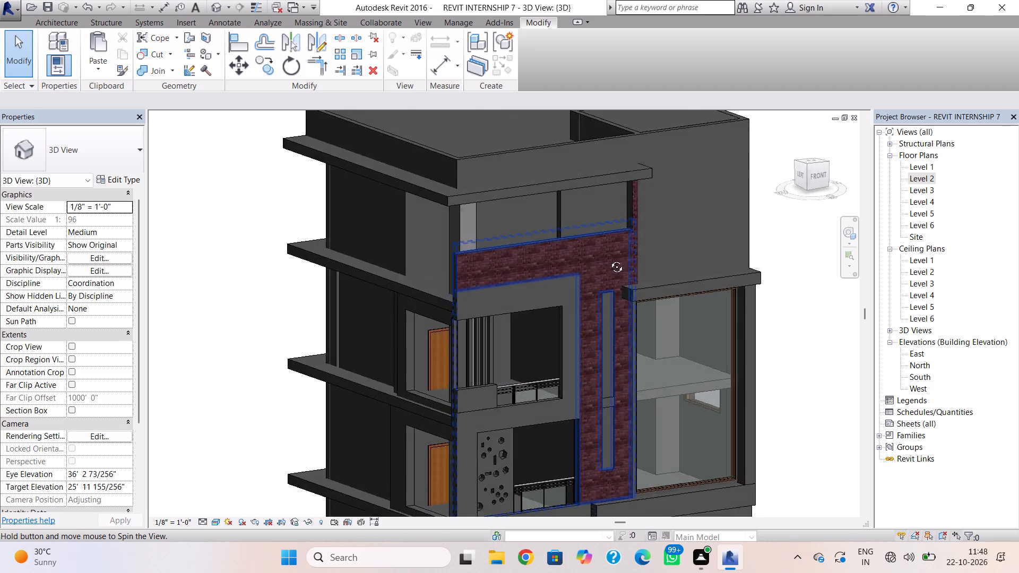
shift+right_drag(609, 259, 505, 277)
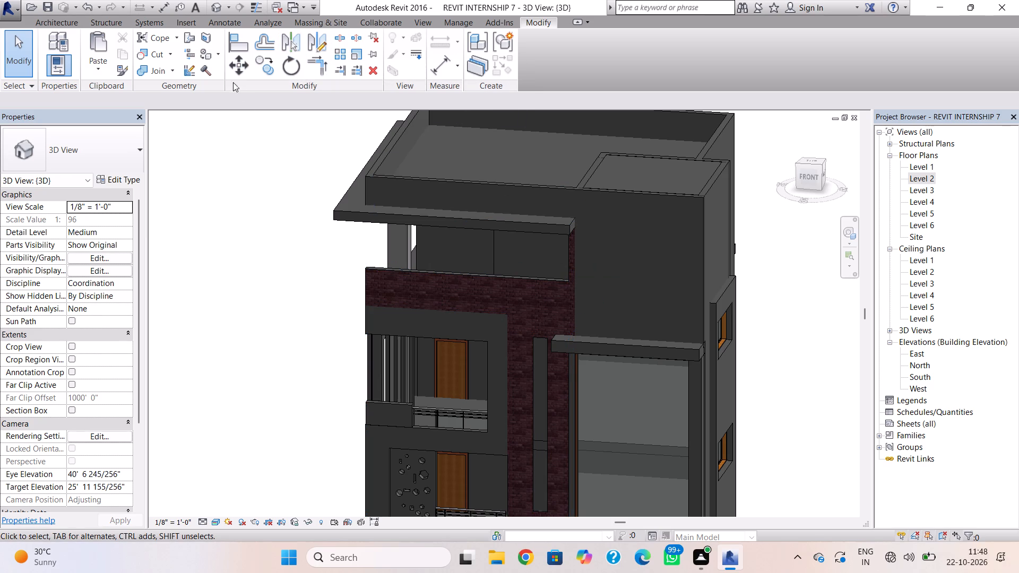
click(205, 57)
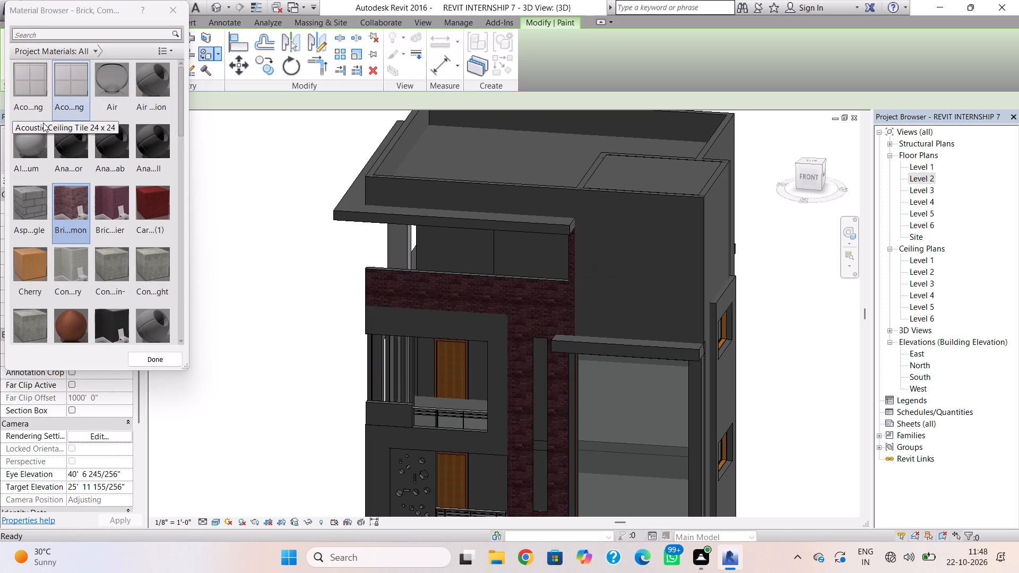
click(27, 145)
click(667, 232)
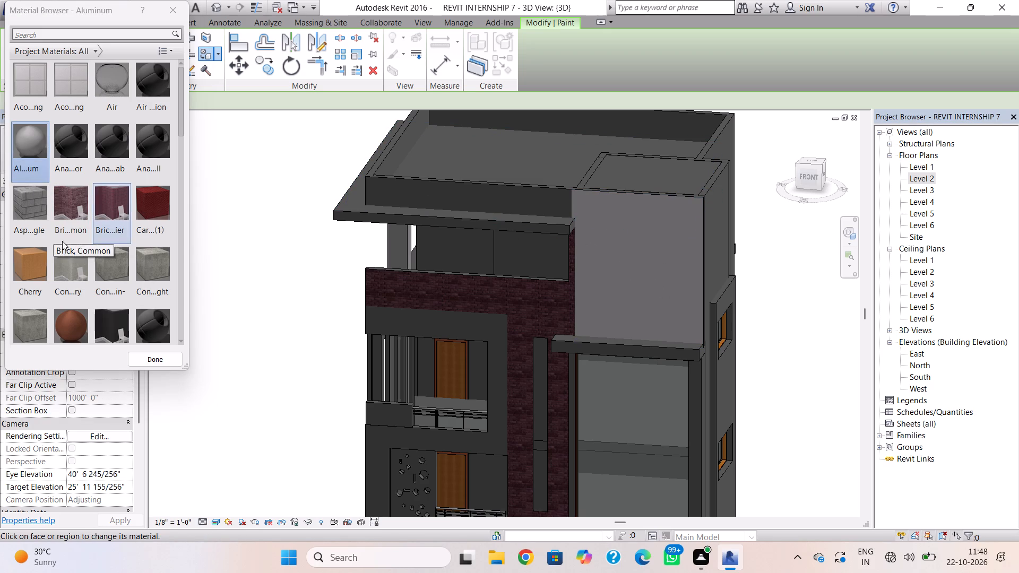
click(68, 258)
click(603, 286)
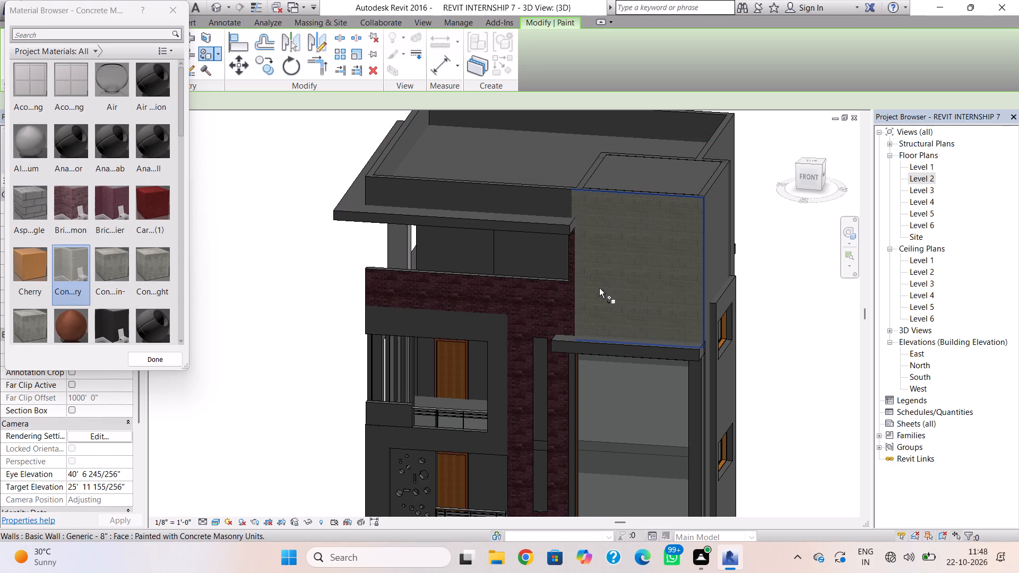
Paint the plain upper front wall beside the brick wall with Tile, Porcelain, 4in.
scroll(59, 300, down, 2)
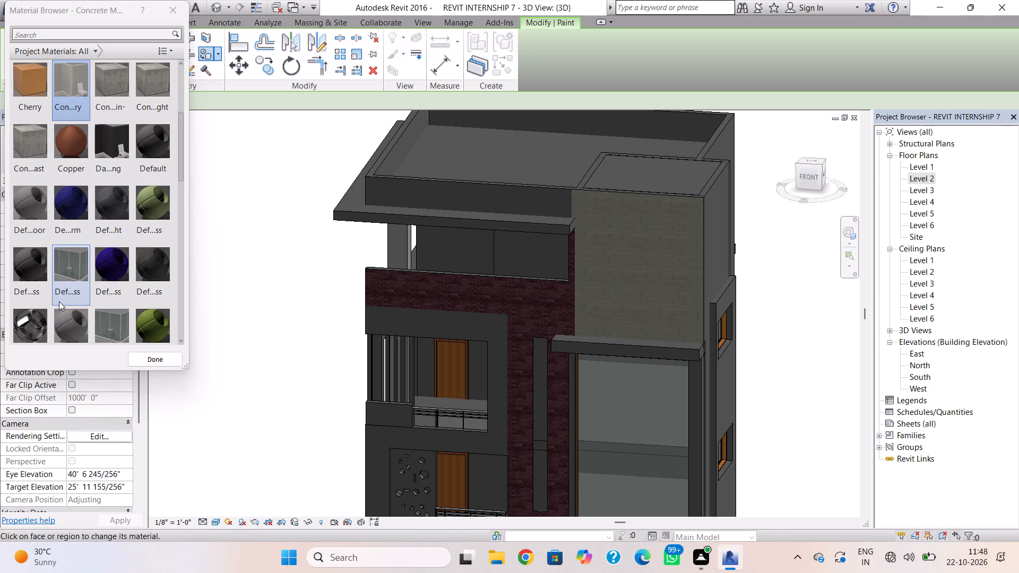
click(107, 273)
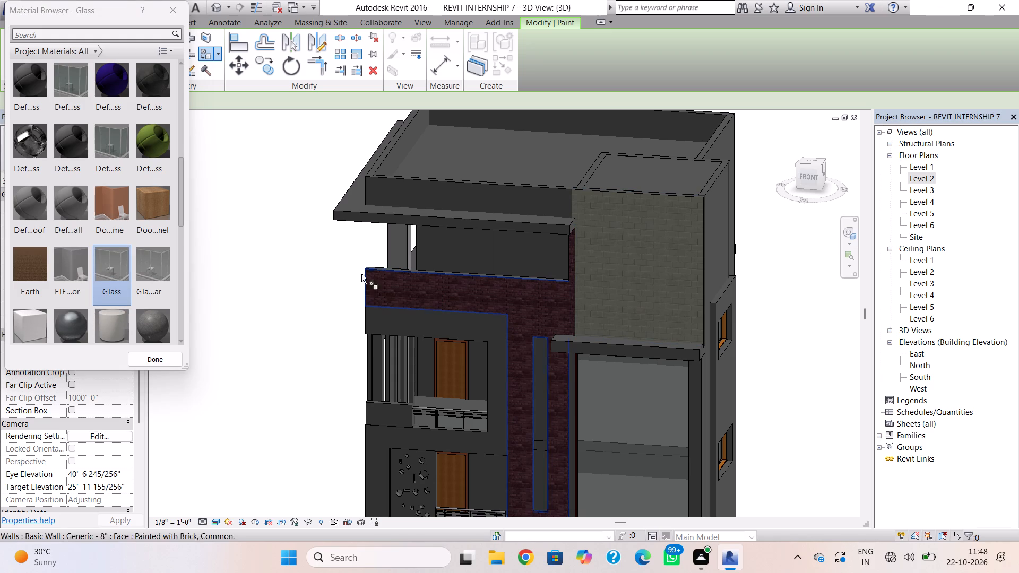
scroll(167, 281, down, 1)
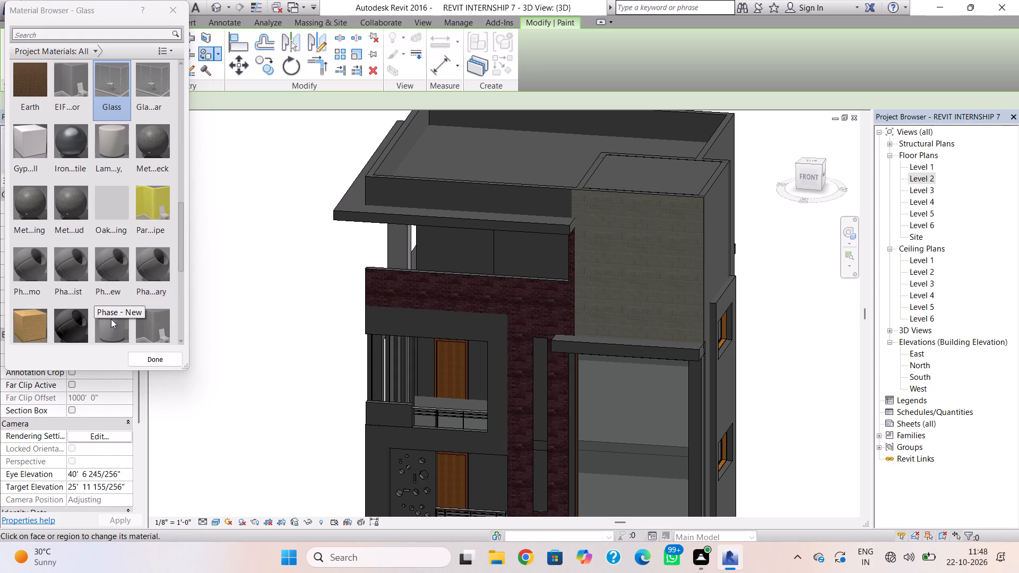
scroll(111, 318, down, 2)
click(163, 253)
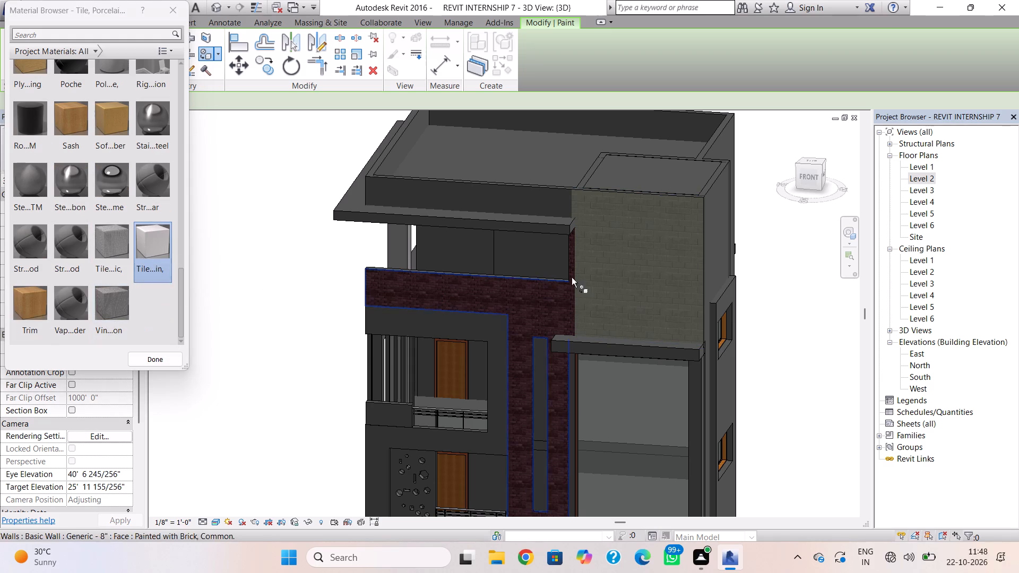
click(634, 281)
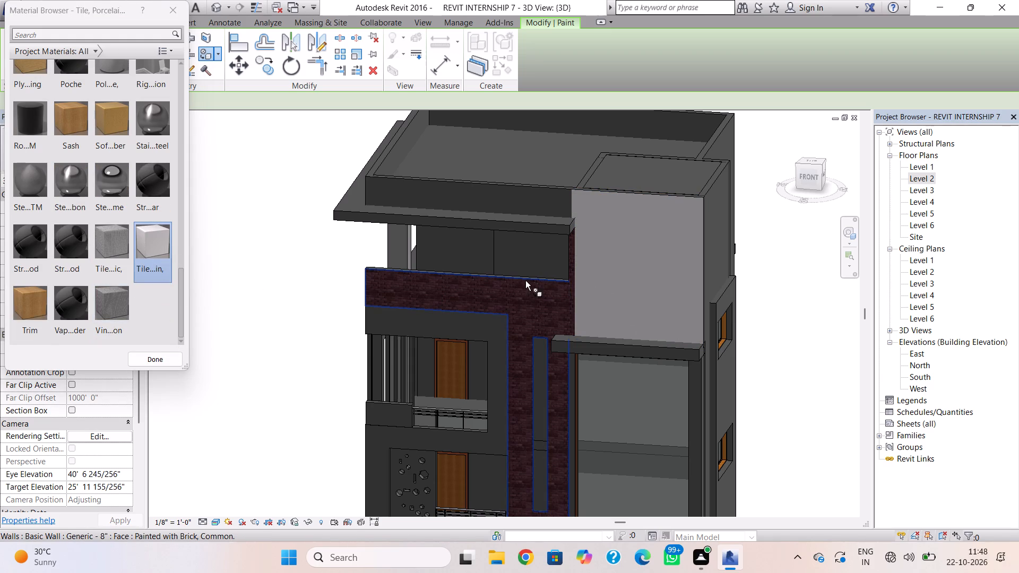
Paint the recessed wall panel between the brick wall and the roof canopy with Tile, Porcelain, 4in.
click(533, 266)
click(572, 265)
scroll(572, 265, up, 10)
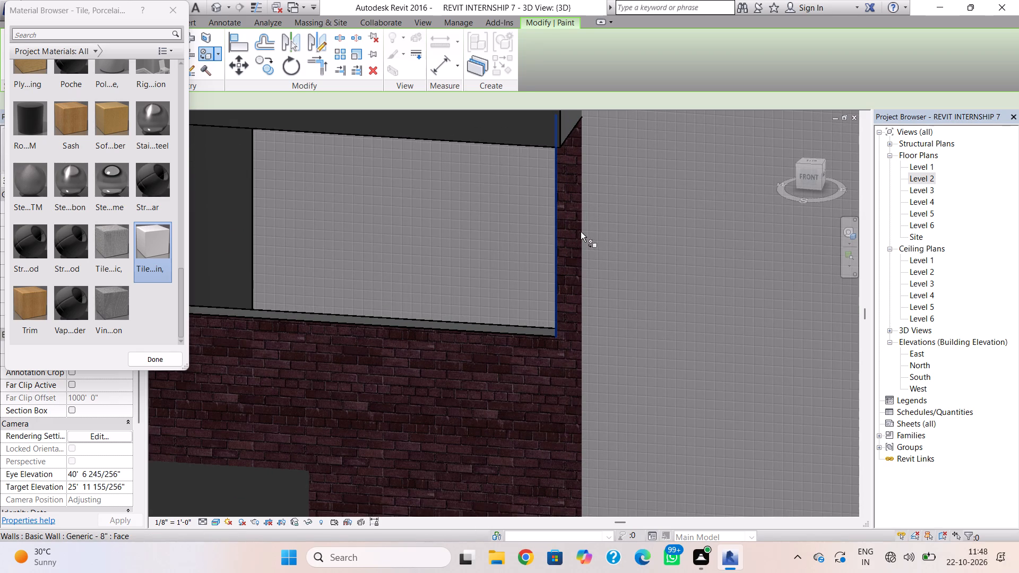
shift+right_drag(560, 241, 606, 242)
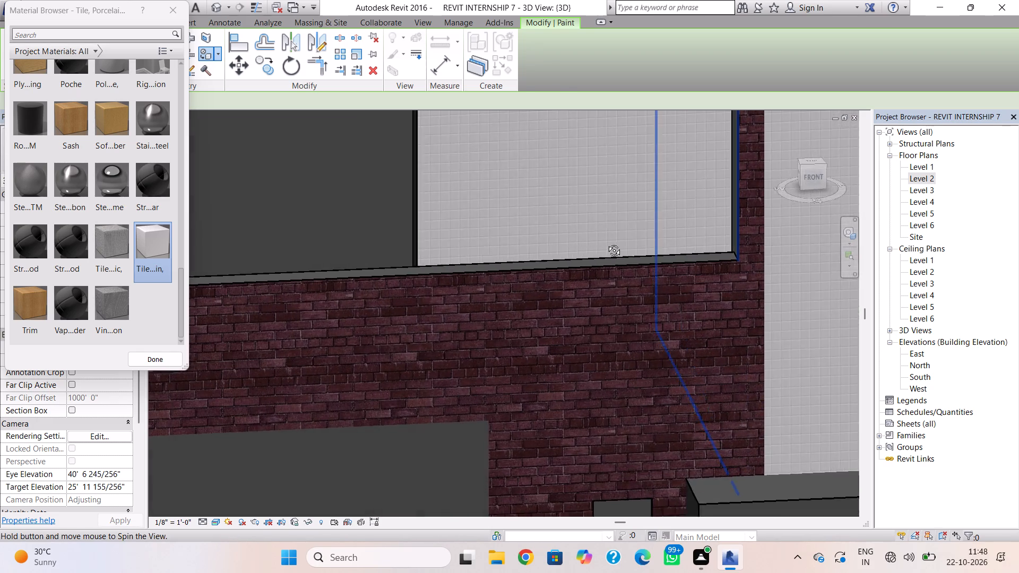
shift+right_drag(606, 242, 609, 242)
middle_drag(610, 242, 494, 328)
click(650, 289)
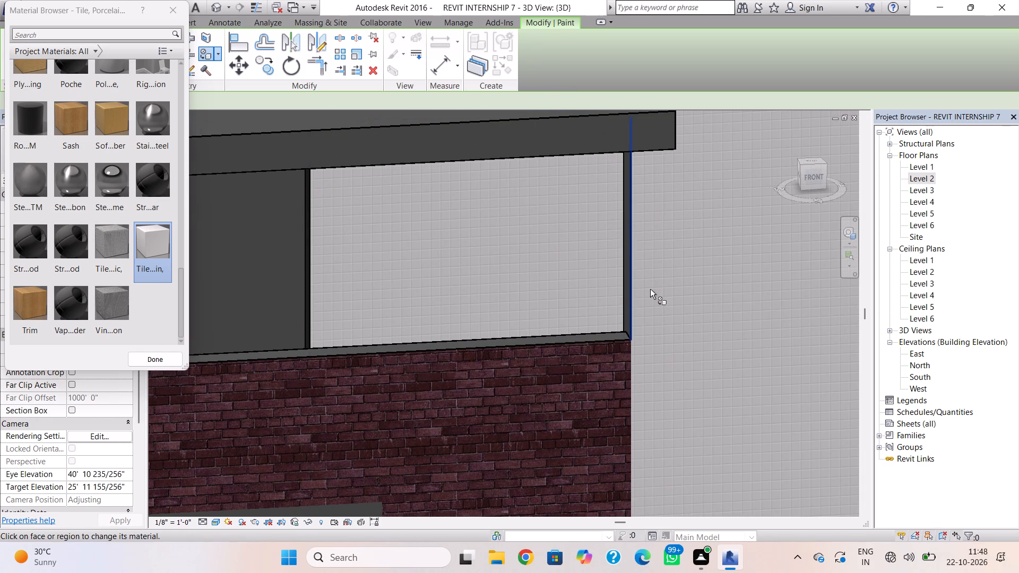
Paint the front parapet face above the roof canopy with Tile, Porcelain, 4in.
scroll(698, 323, down, 5)
middle_drag(690, 342, 646, 256)
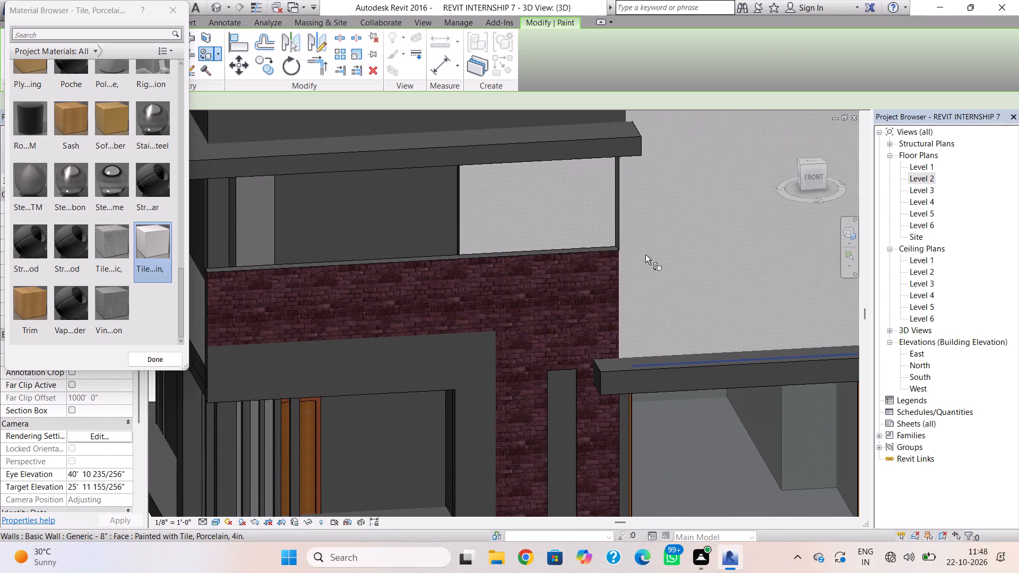
scroll(650, 260, down, 2)
middle_drag(628, 288, 549, 357)
click(495, 212)
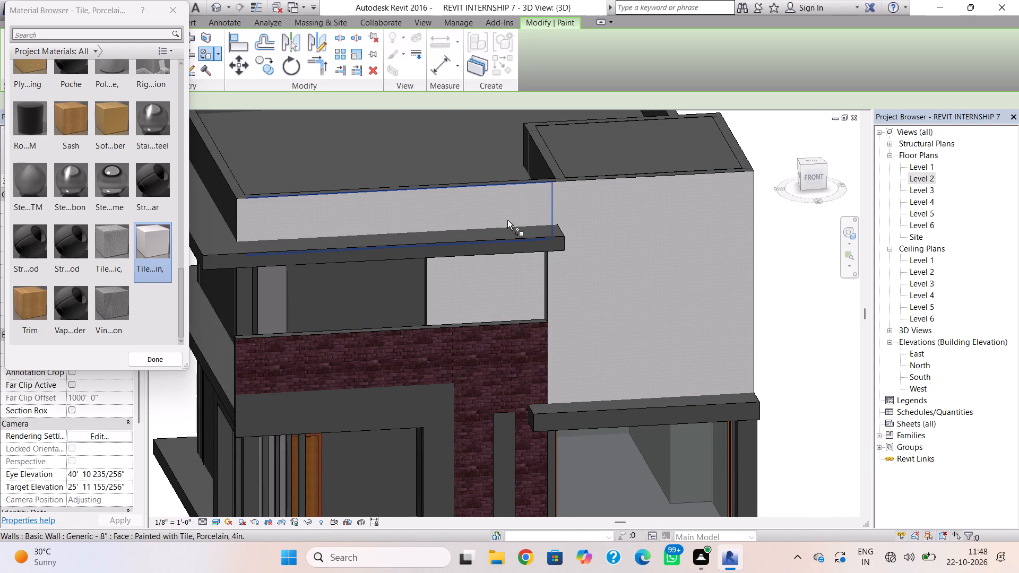
click(623, 315)
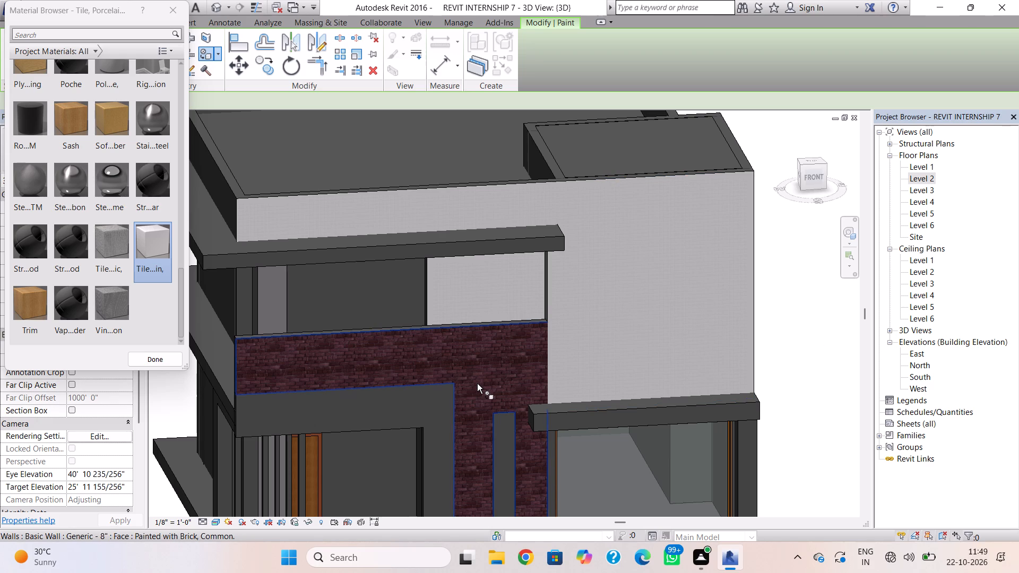
scroll(474, 382, down, 2)
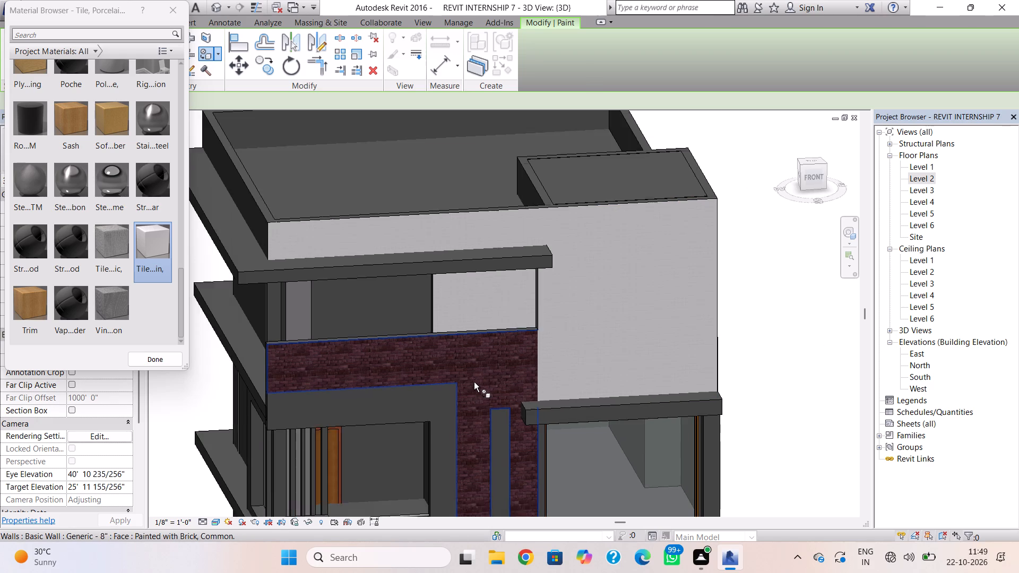
Paint the low balcony parapet wall beneath the vertical fins with Brick, Common.
middle_drag(474, 382, 494, 306)
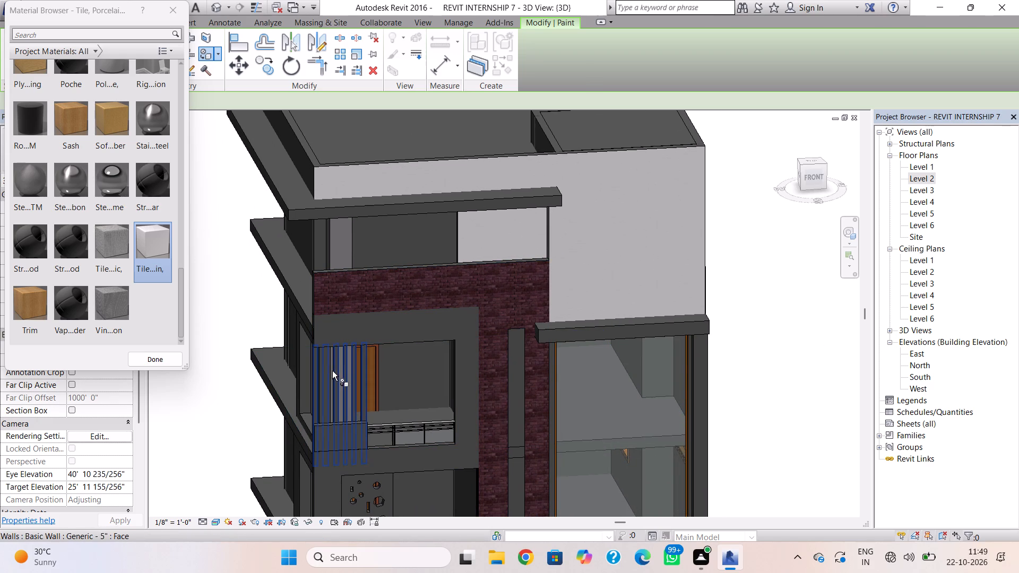
scroll(99, 180, up, 5)
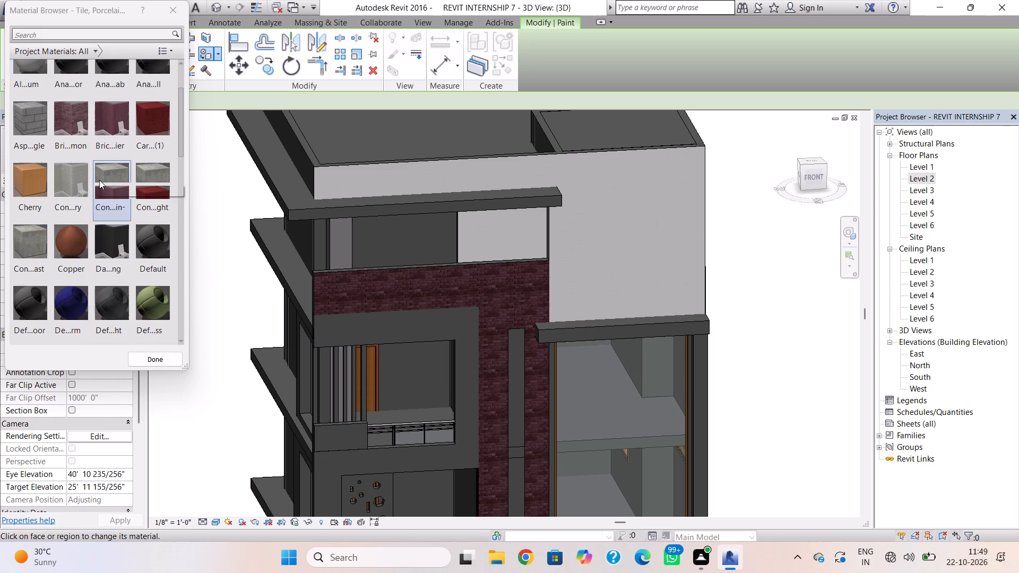
click(80, 195)
click(342, 440)
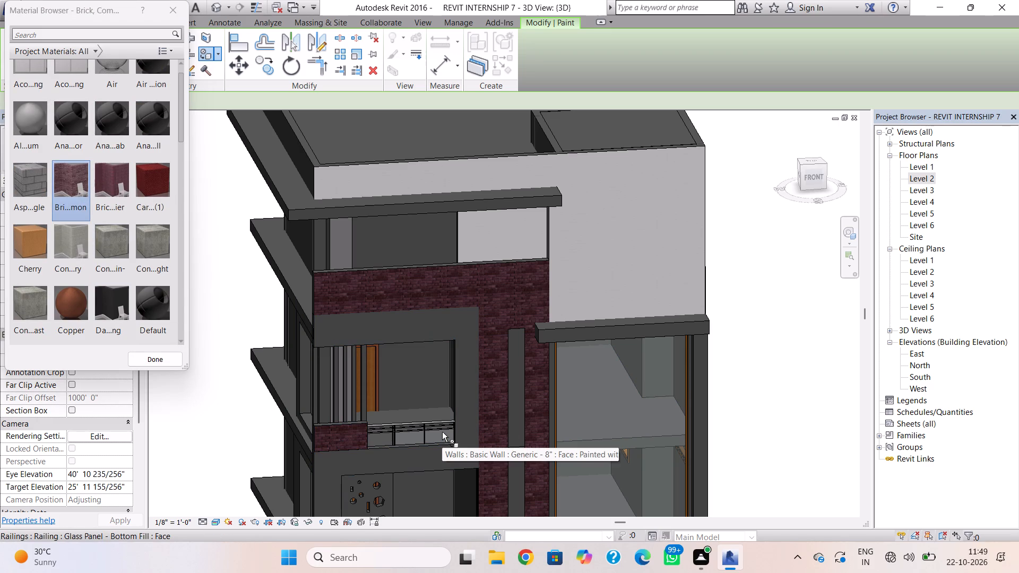
key(Escape)
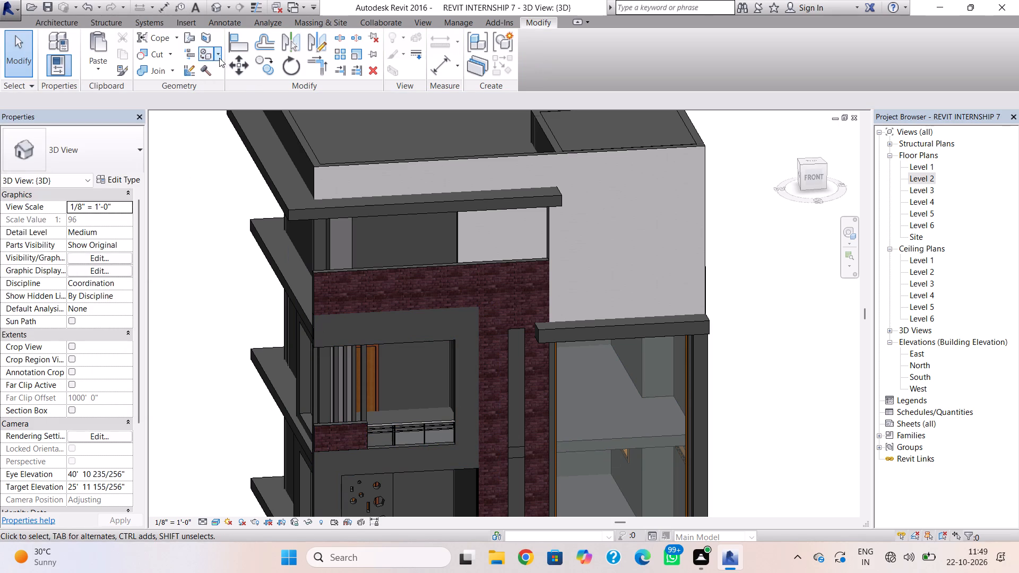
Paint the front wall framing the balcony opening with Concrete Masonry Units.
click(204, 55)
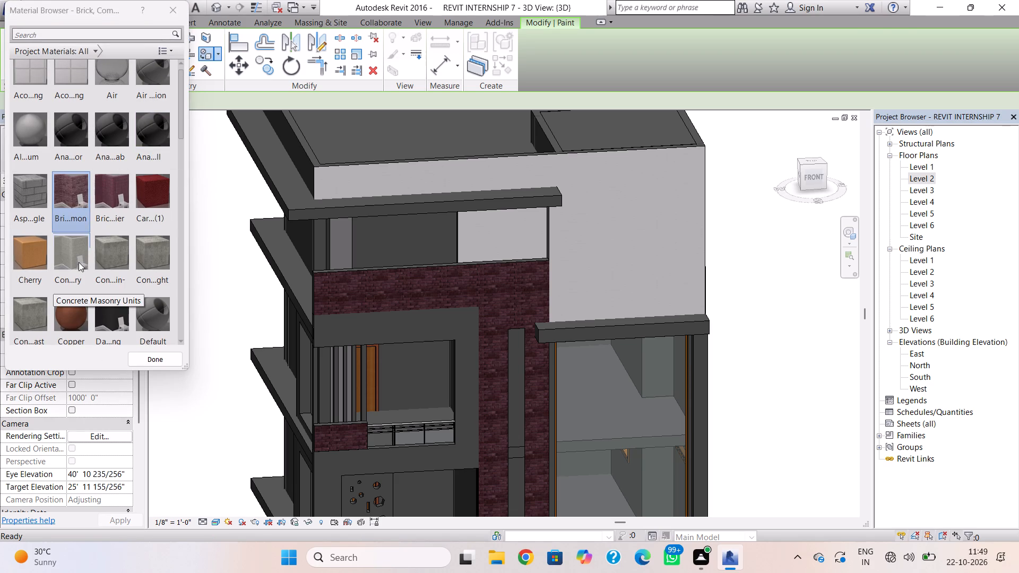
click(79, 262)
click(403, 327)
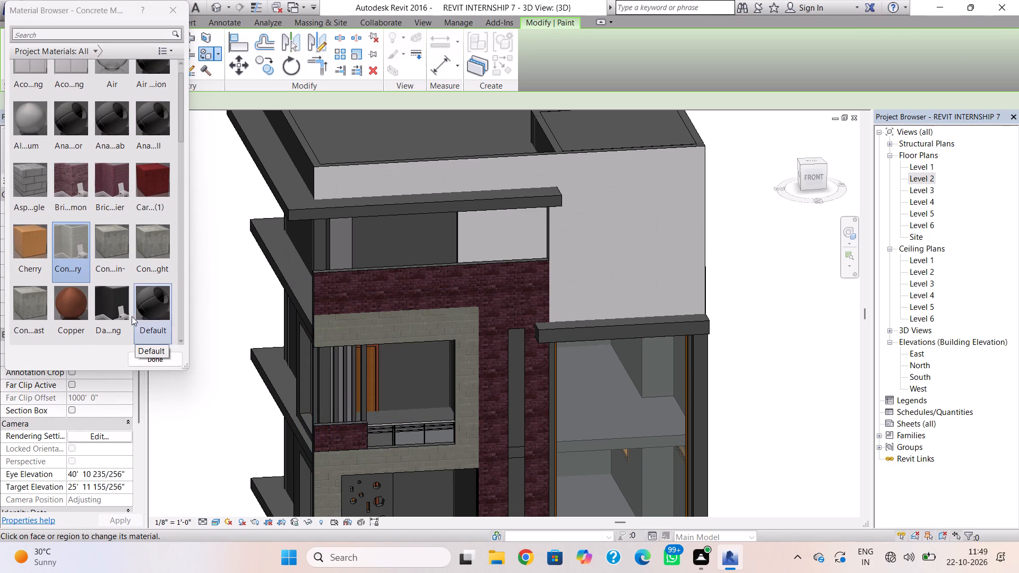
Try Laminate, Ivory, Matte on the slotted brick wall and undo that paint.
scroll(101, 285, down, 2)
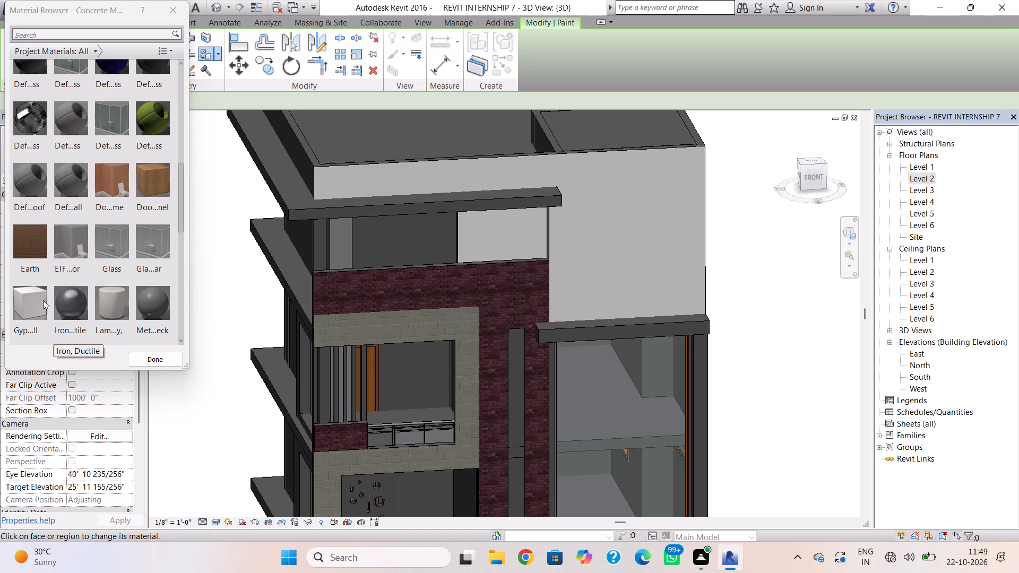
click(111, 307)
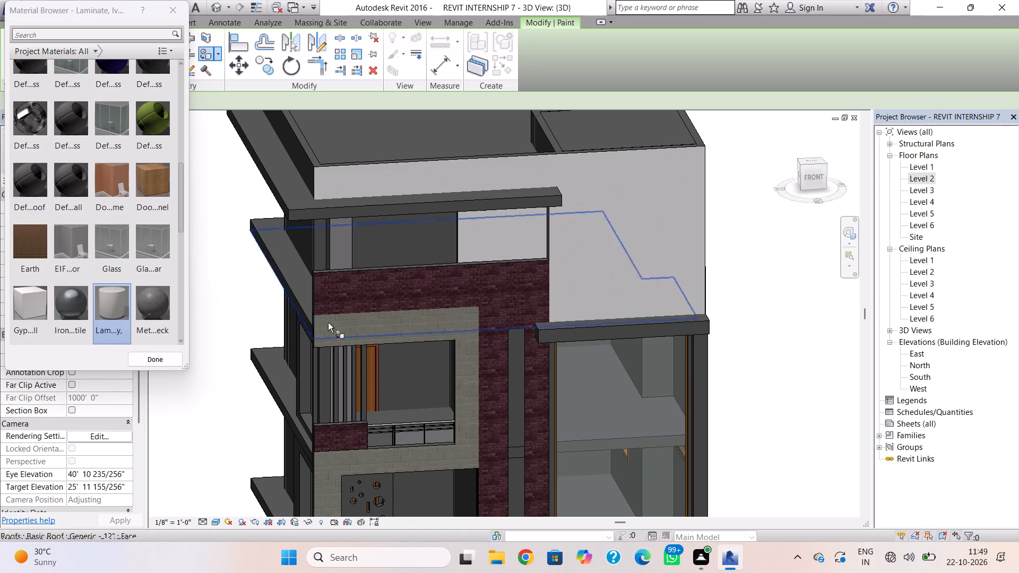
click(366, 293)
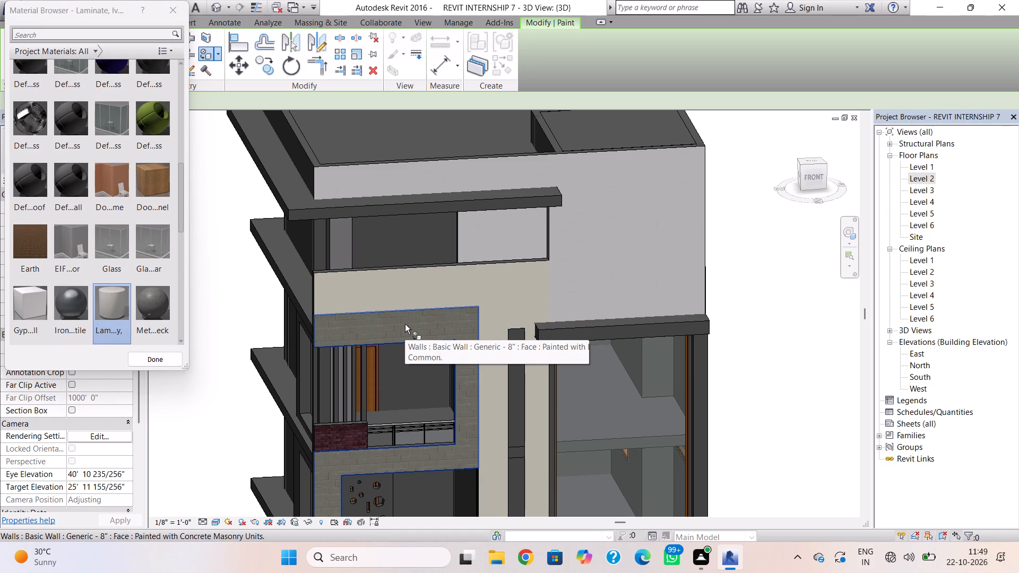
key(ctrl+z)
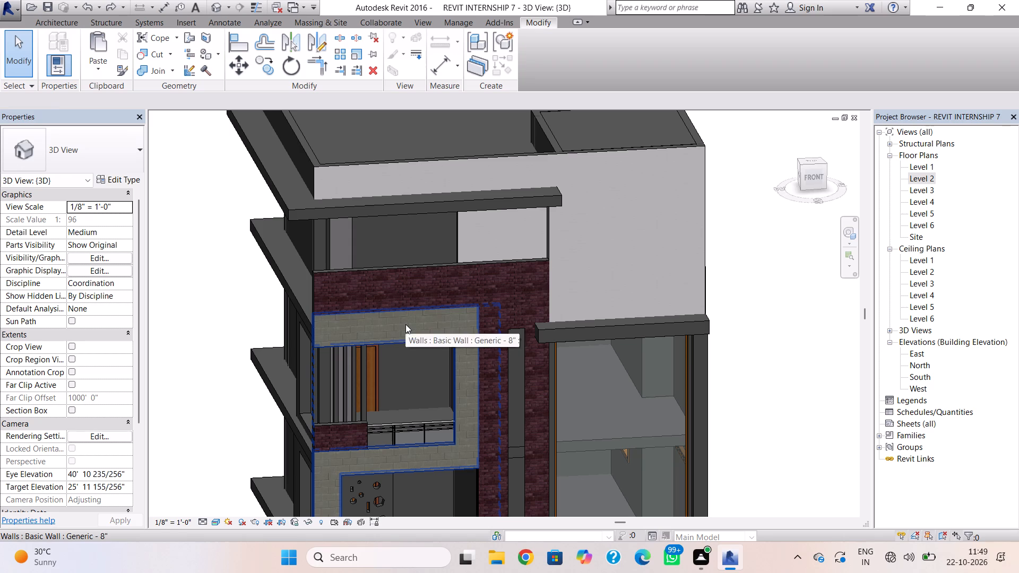
Paint the front wall framing the balcony opening with Laminate, Ivory, Matte.
click(208, 46)
click(208, 50)
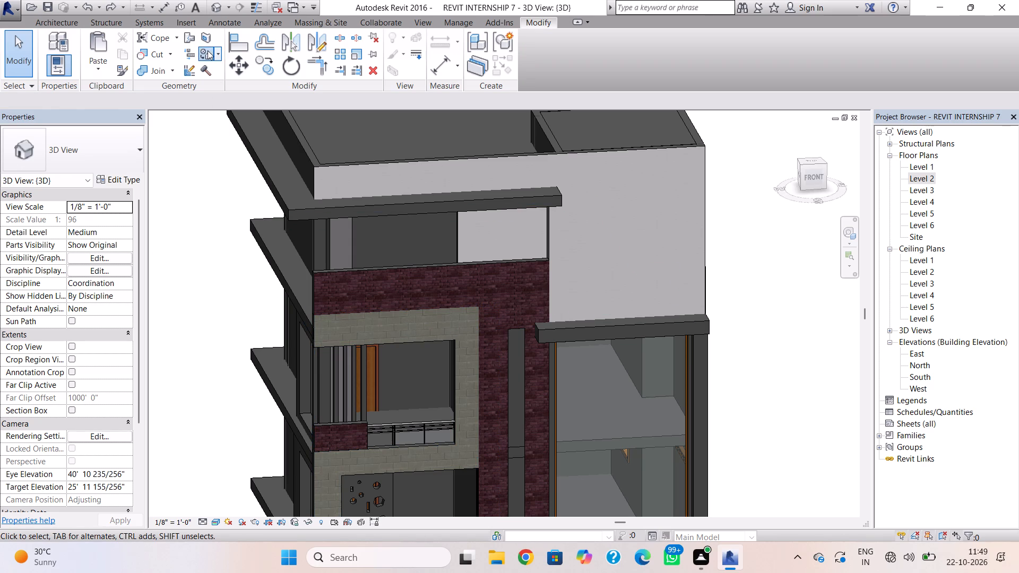
scroll(74, 273, down, 1)
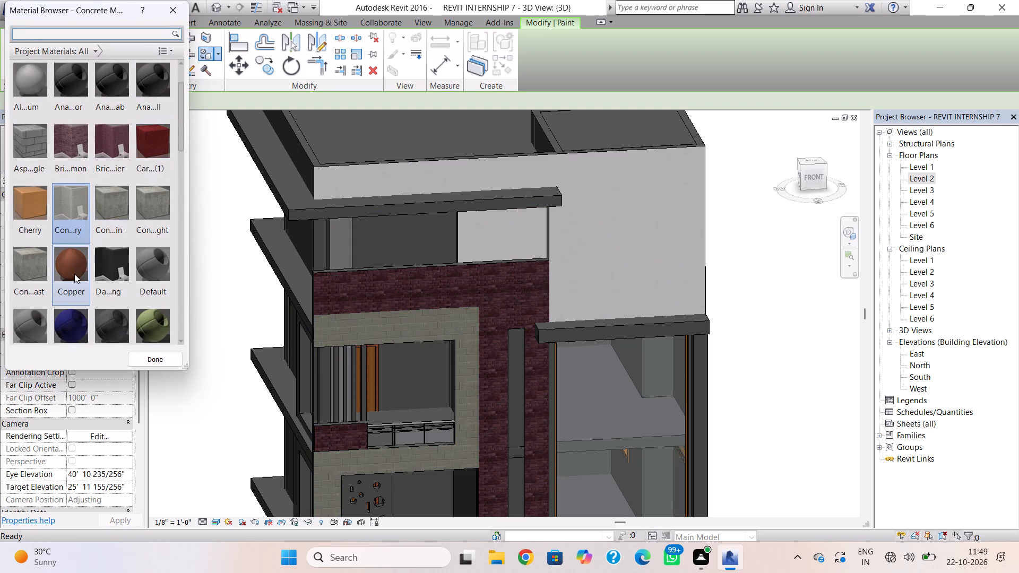
scroll(74, 274, down, 1)
click(119, 275)
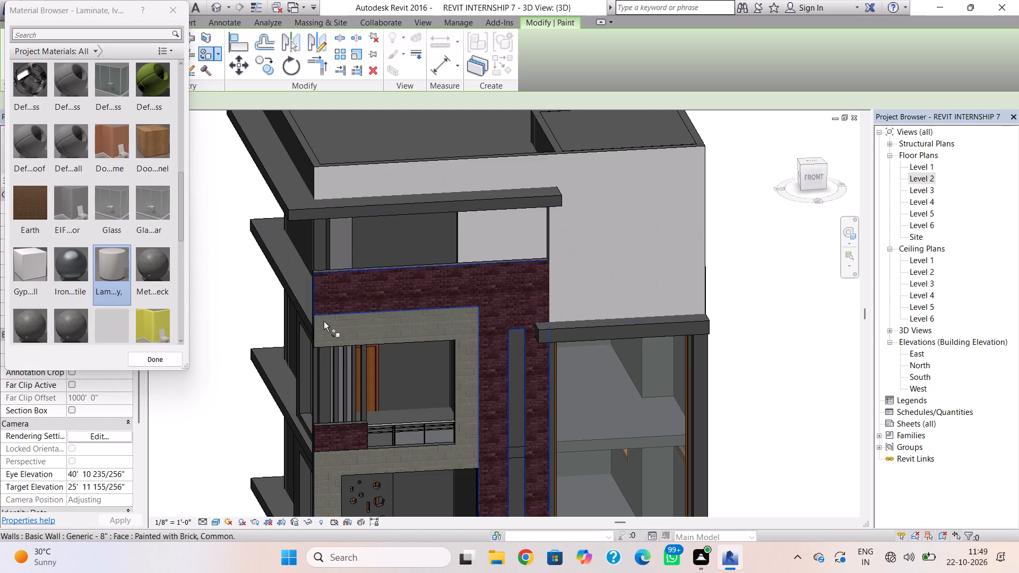
click(329, 324)
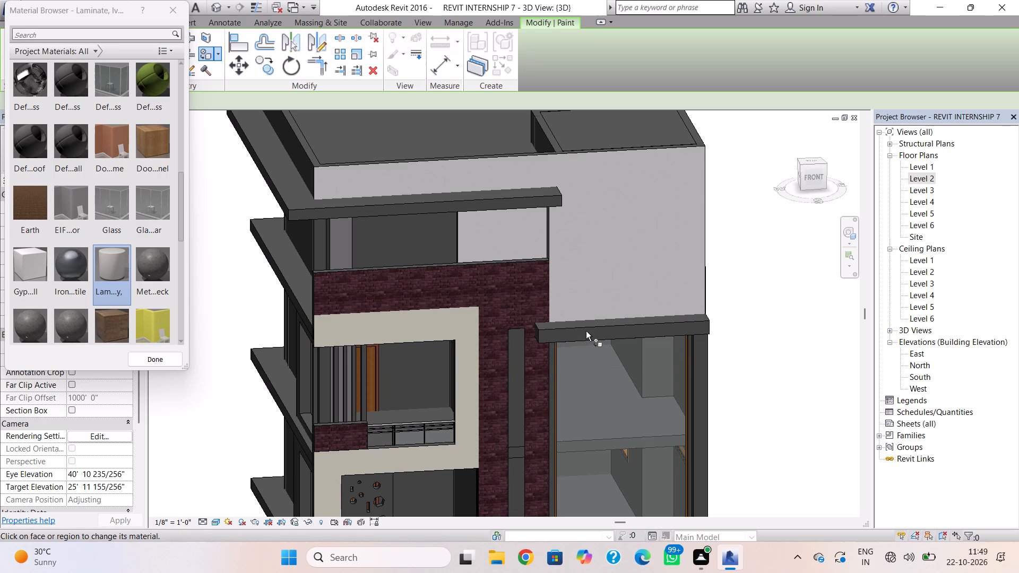
Paint the wall face behind the brick wall's slot and around the large glazed opening with Laminate, Ivory, Matte.
scroll(586, 332, up, 6)
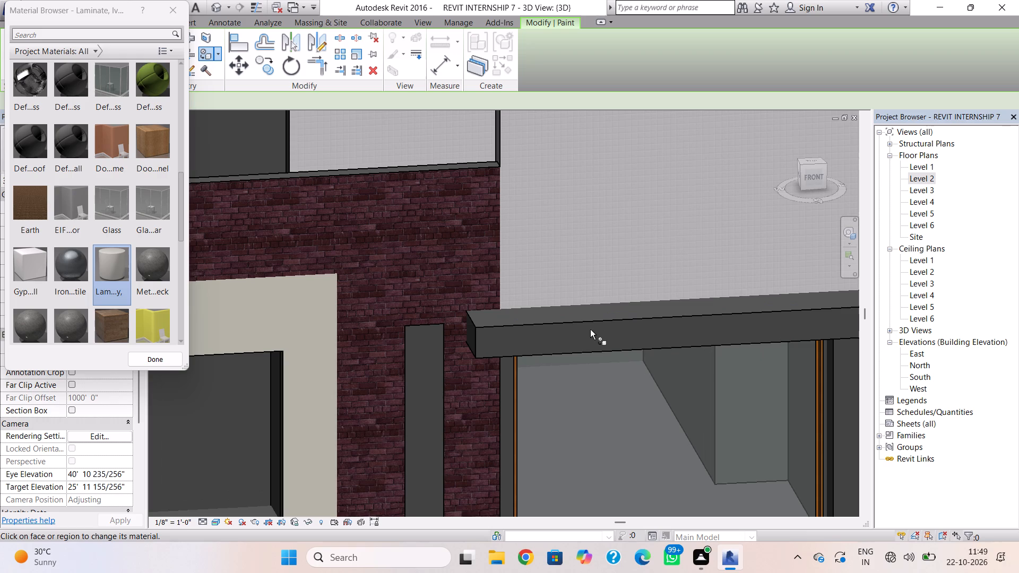
scroll(603, 349, down, 2)
middle_click(608, 355)
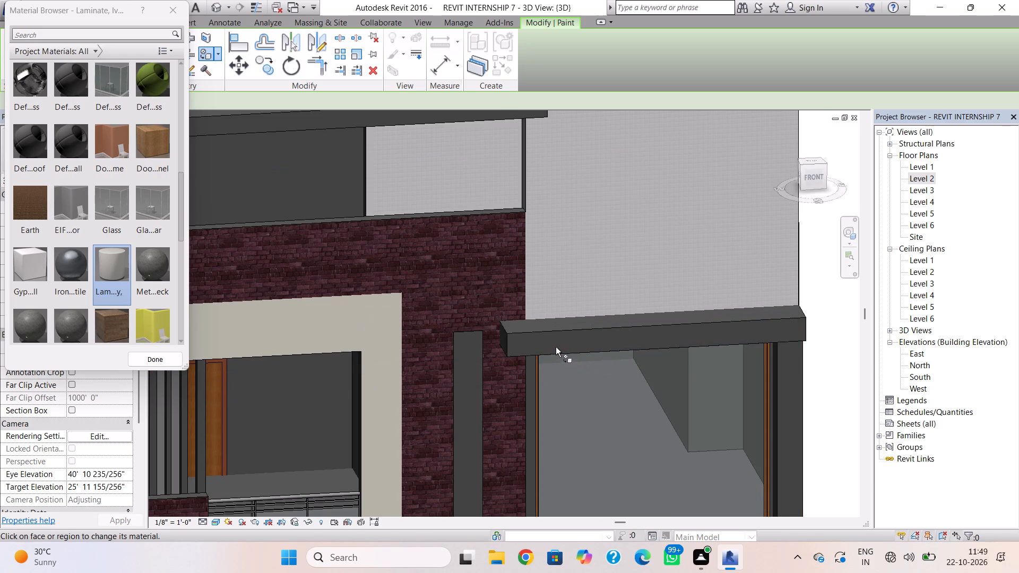
scroll(564, 348, down, 3)
middle_drag(564, 348, 469, 280)
shift+right_drag(508, 290, 476, 291)
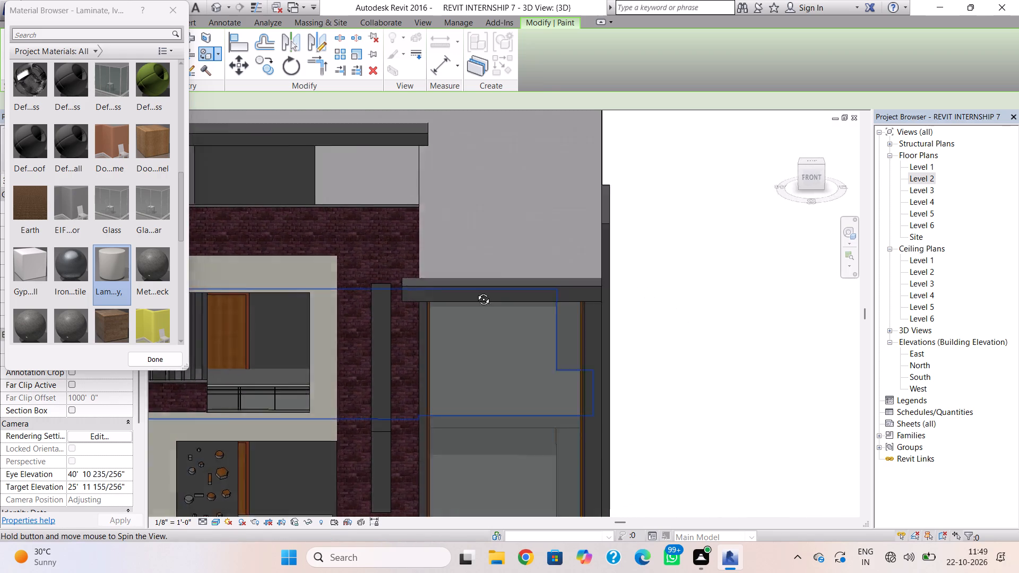
shift+right_drag(476, 291, 433, 273)
scroll(458, 302, up, 5)
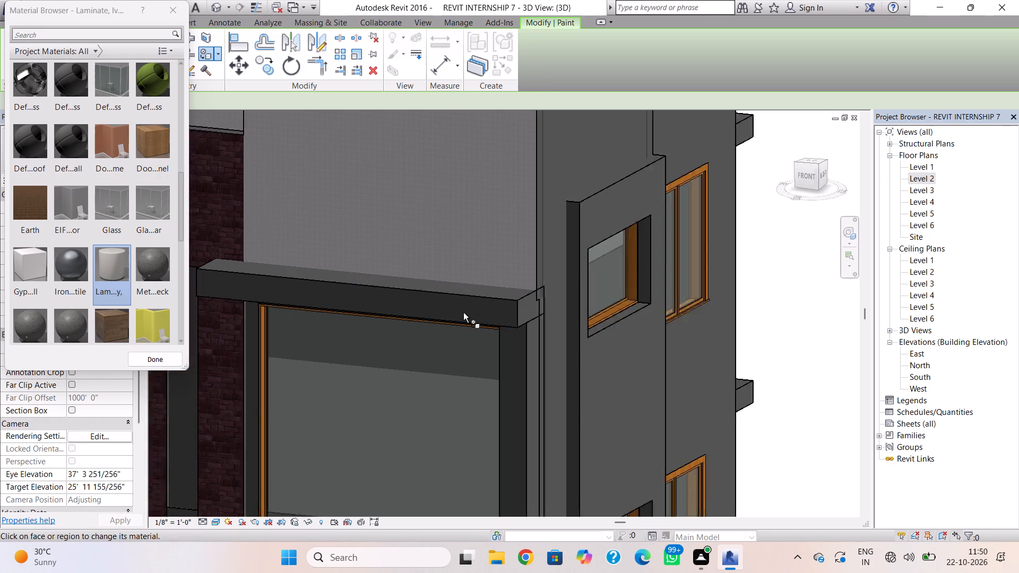
scroll(463, 312, up, 2)
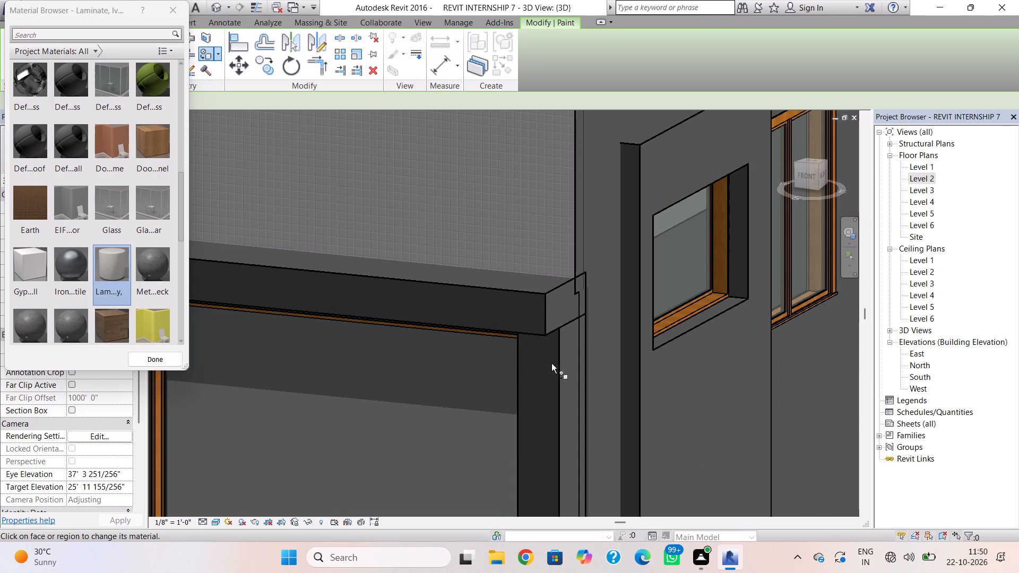
middle_drag(547, 372, 572, 284)
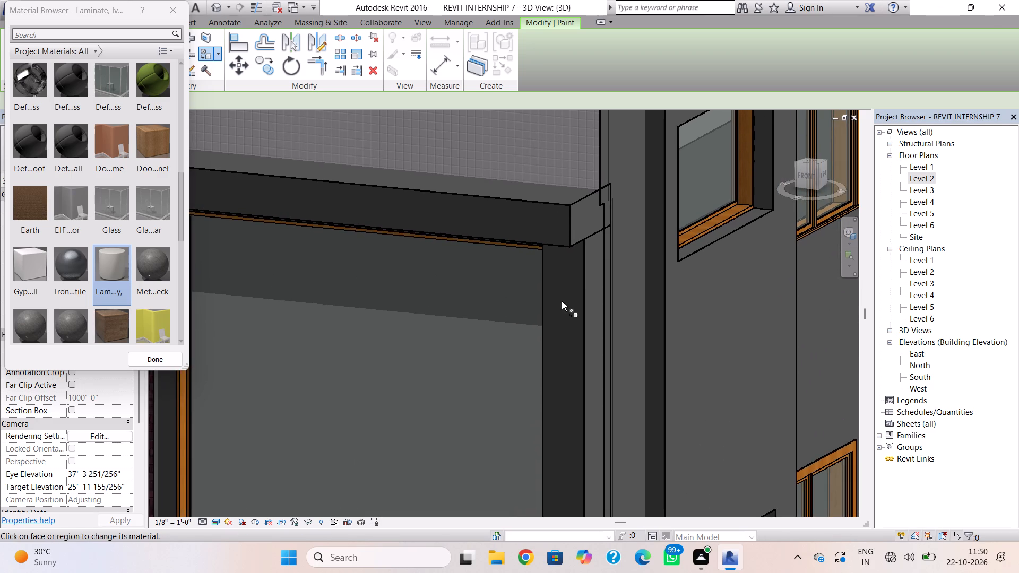
shift+right_drag(563, 302, 593, 303)
scroll(593, 303, down, 4)
scroll(589, 301, up, 1)
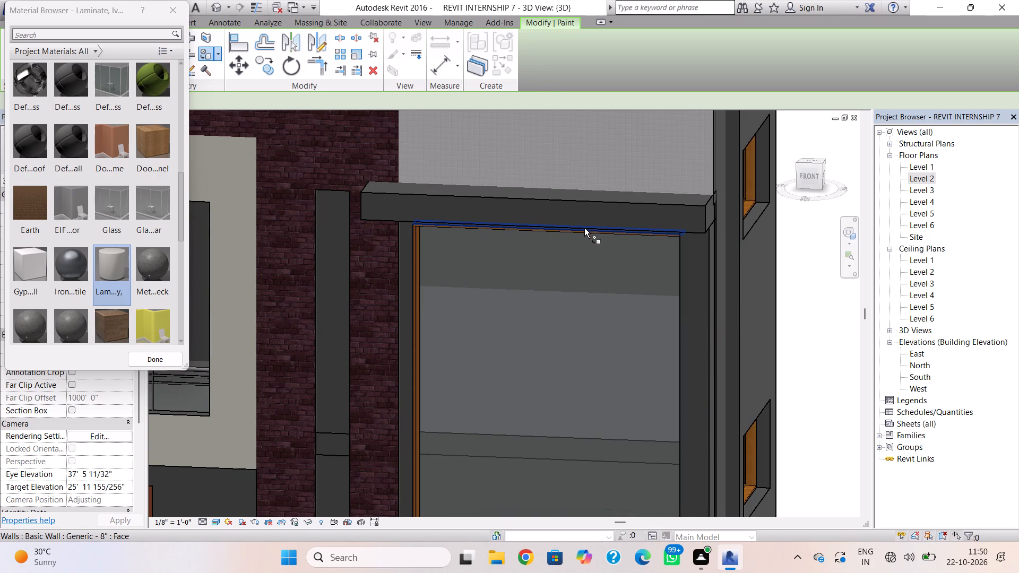
shift+right_drag(552, 233, 590, 227)
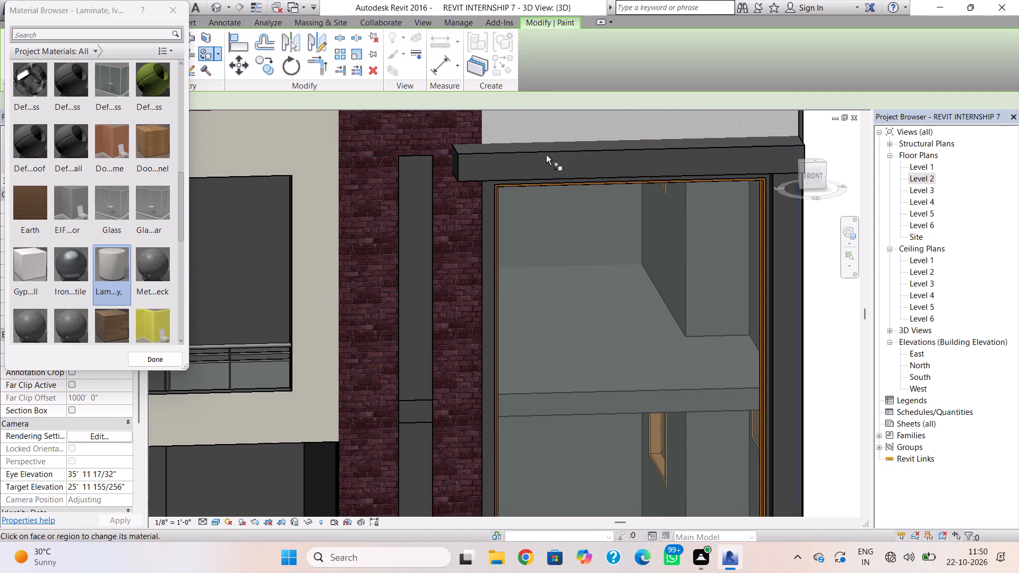
click(544, 152)
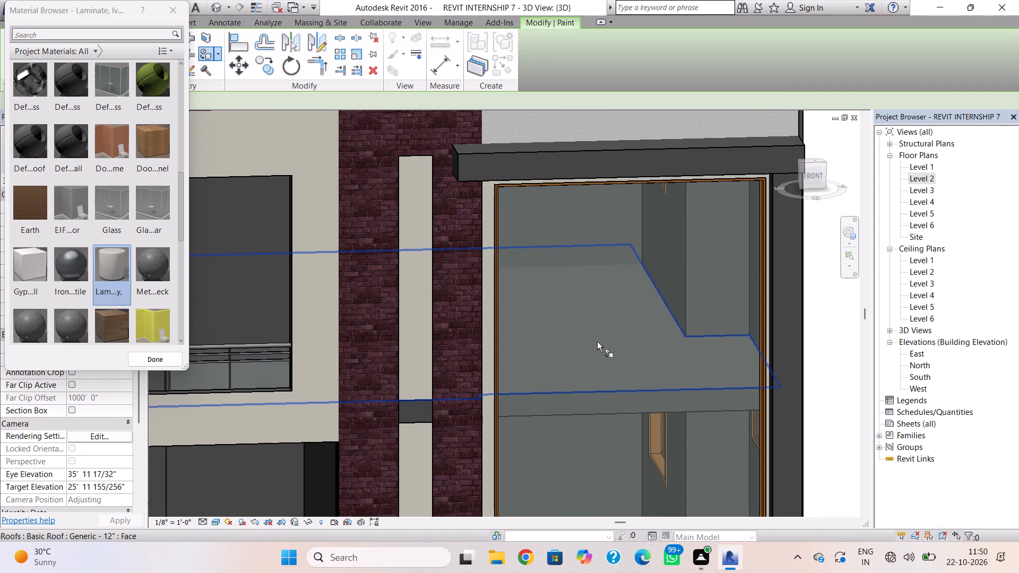
Paint the top face and the front edge of the slab crossing the brick wall's slot with Laminate, Ivory, Matte.
scroll(637, 366, down, 2)
middle_drag(637, 366, 522, 246)
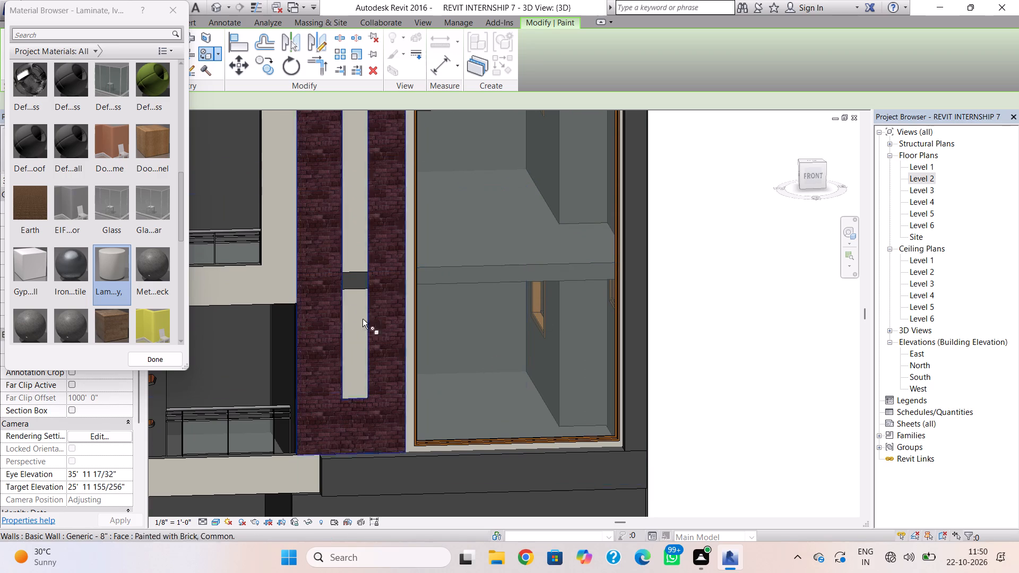
scroll(355, 280, up, 7)
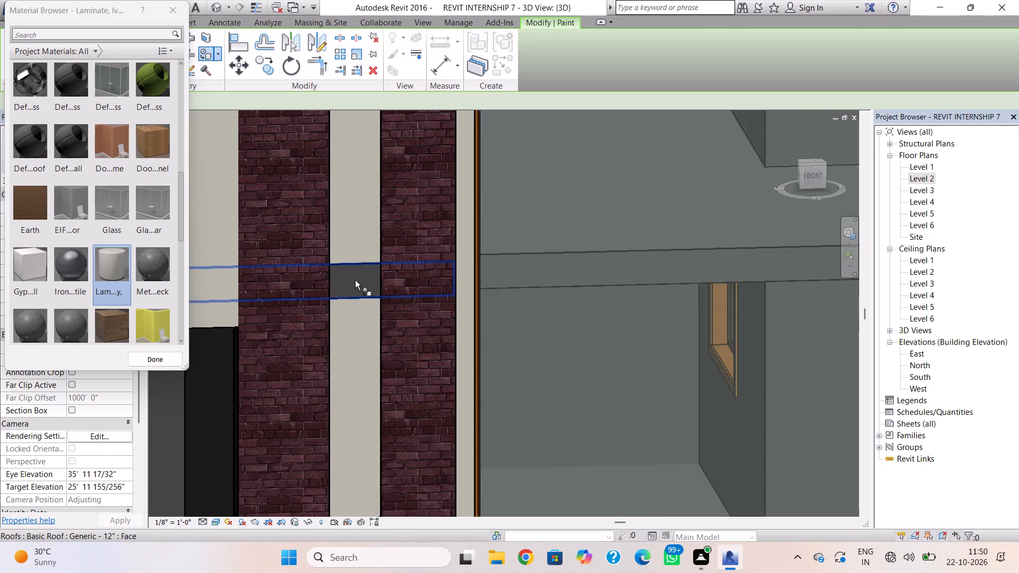
scroll(355, 280, up, 4)
click(353, 245)
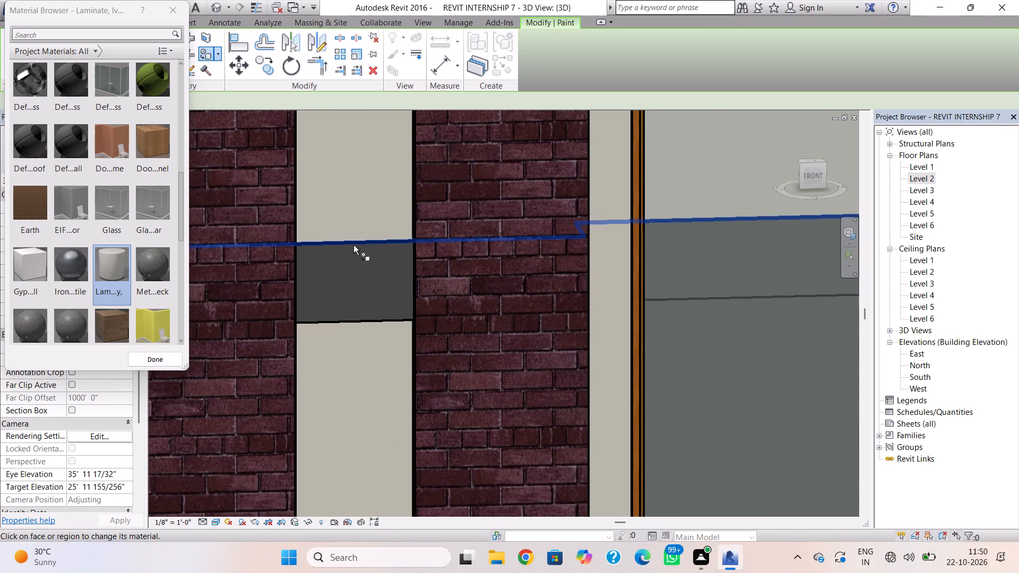
click(350, 293)
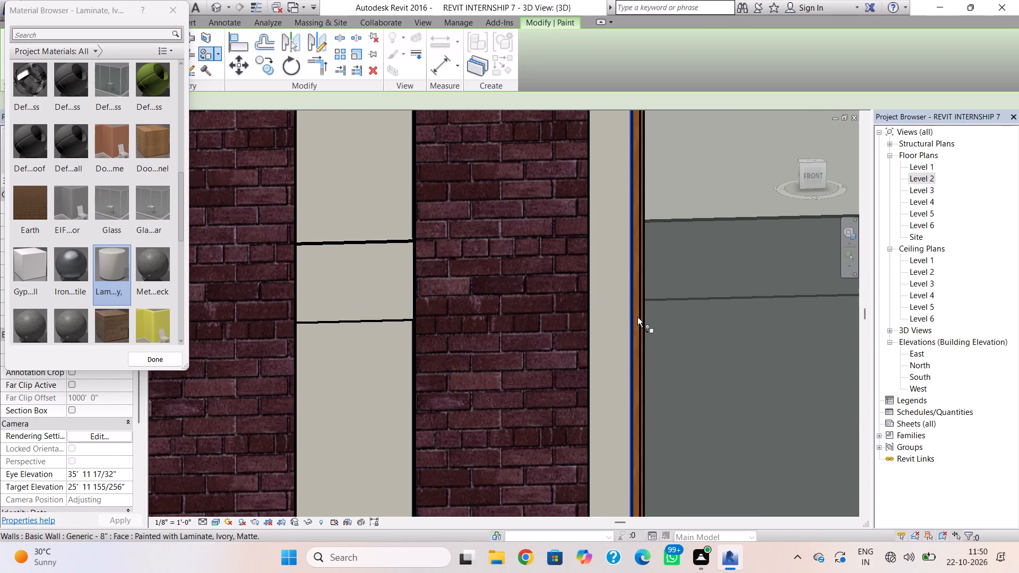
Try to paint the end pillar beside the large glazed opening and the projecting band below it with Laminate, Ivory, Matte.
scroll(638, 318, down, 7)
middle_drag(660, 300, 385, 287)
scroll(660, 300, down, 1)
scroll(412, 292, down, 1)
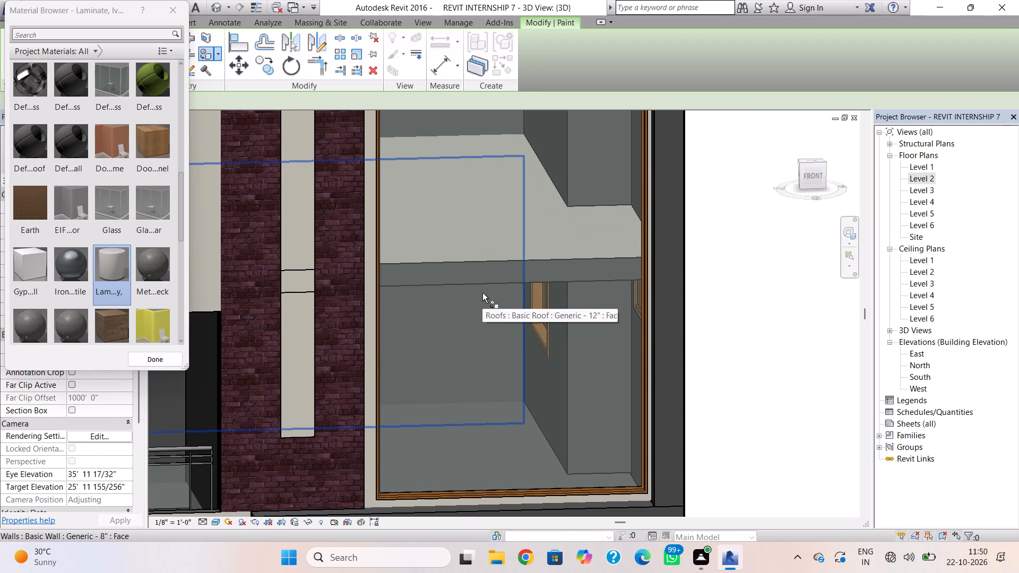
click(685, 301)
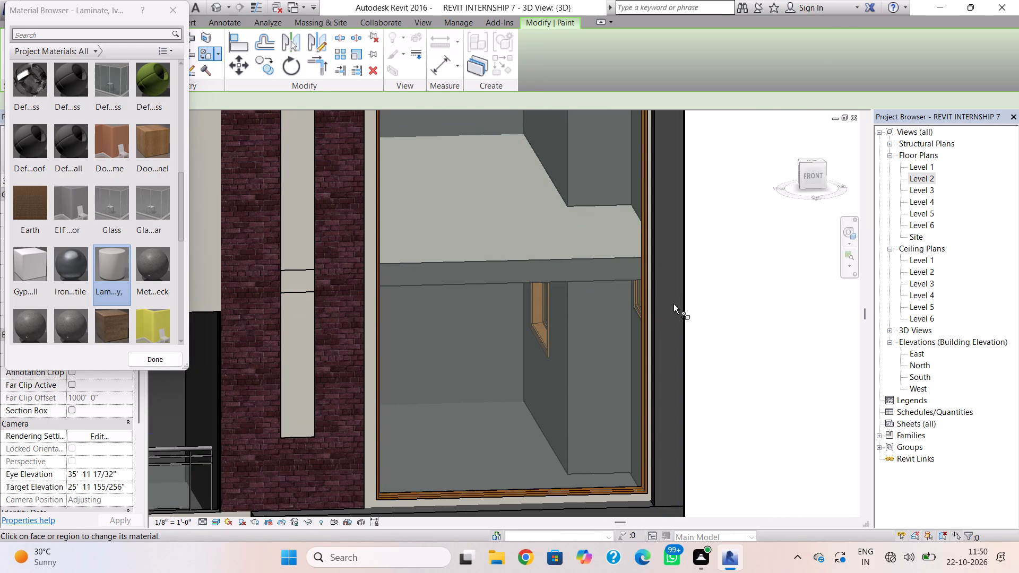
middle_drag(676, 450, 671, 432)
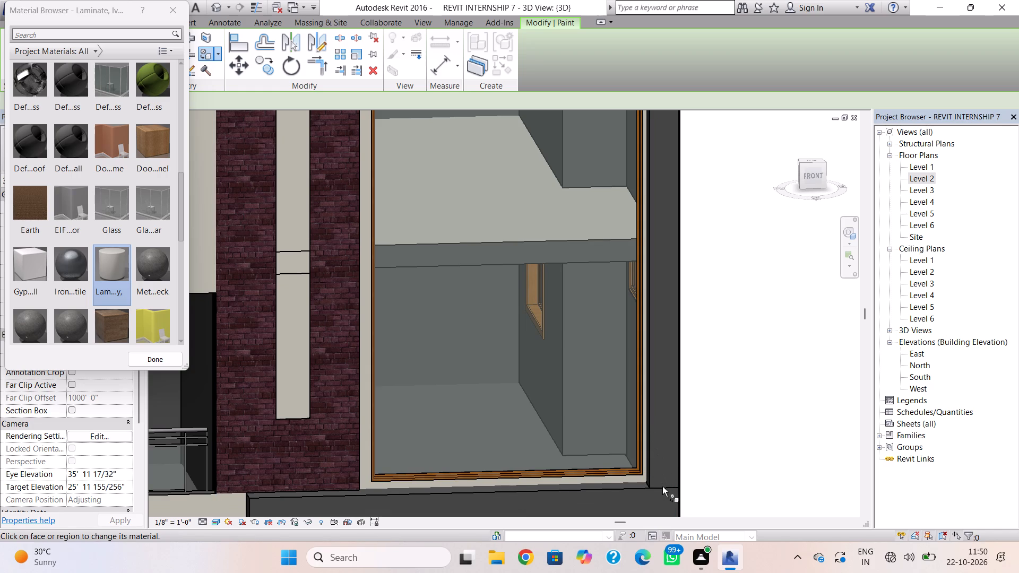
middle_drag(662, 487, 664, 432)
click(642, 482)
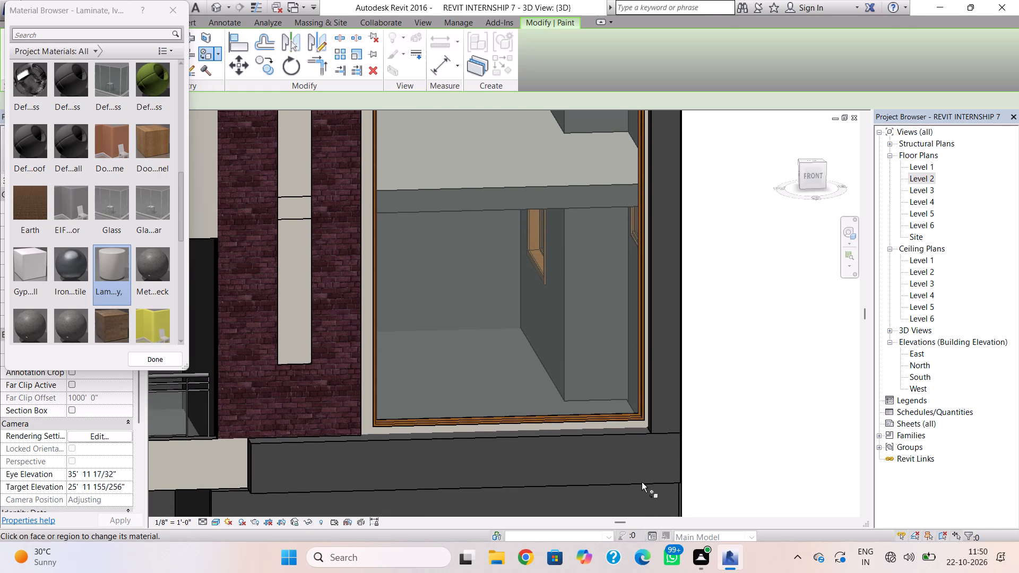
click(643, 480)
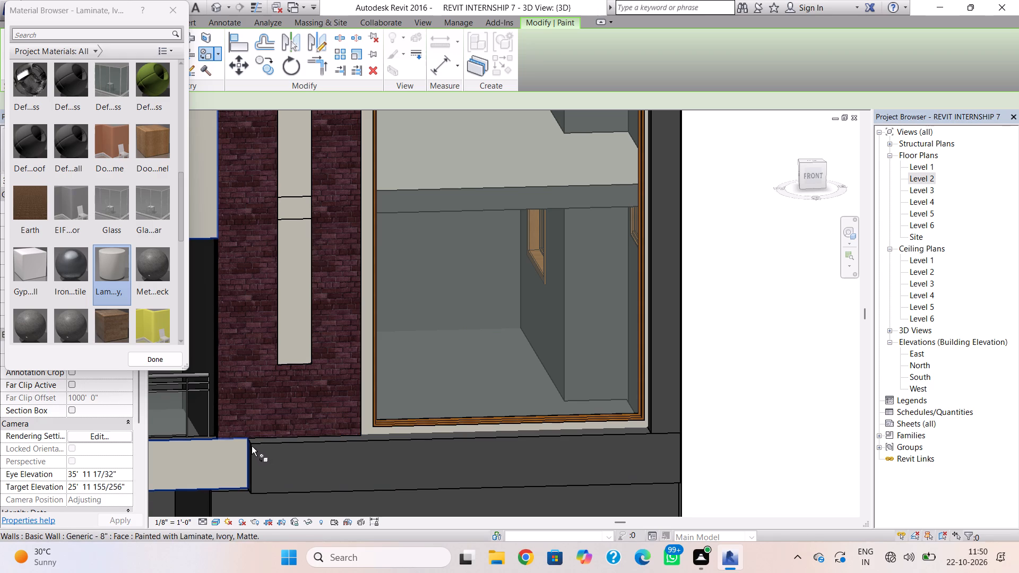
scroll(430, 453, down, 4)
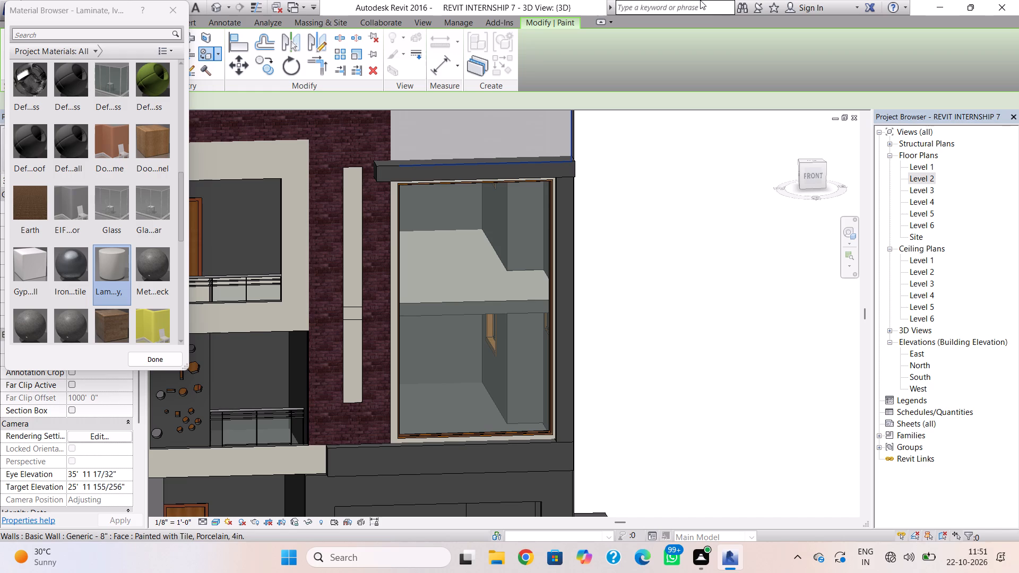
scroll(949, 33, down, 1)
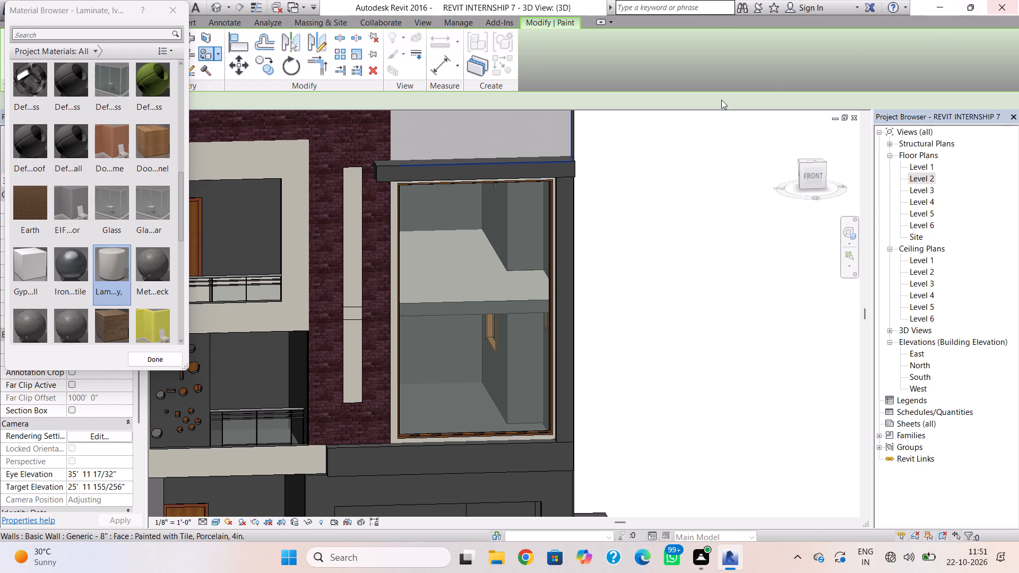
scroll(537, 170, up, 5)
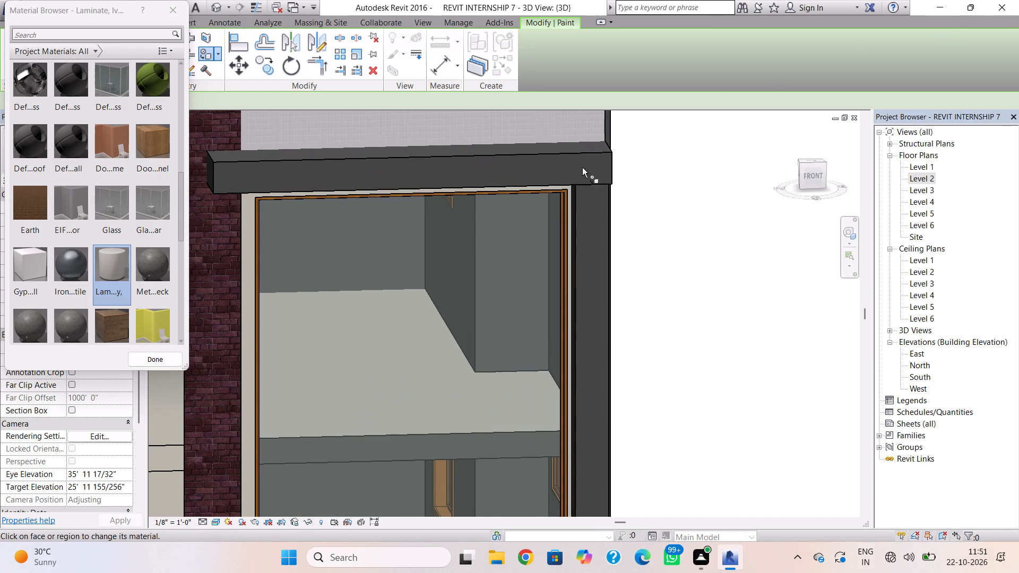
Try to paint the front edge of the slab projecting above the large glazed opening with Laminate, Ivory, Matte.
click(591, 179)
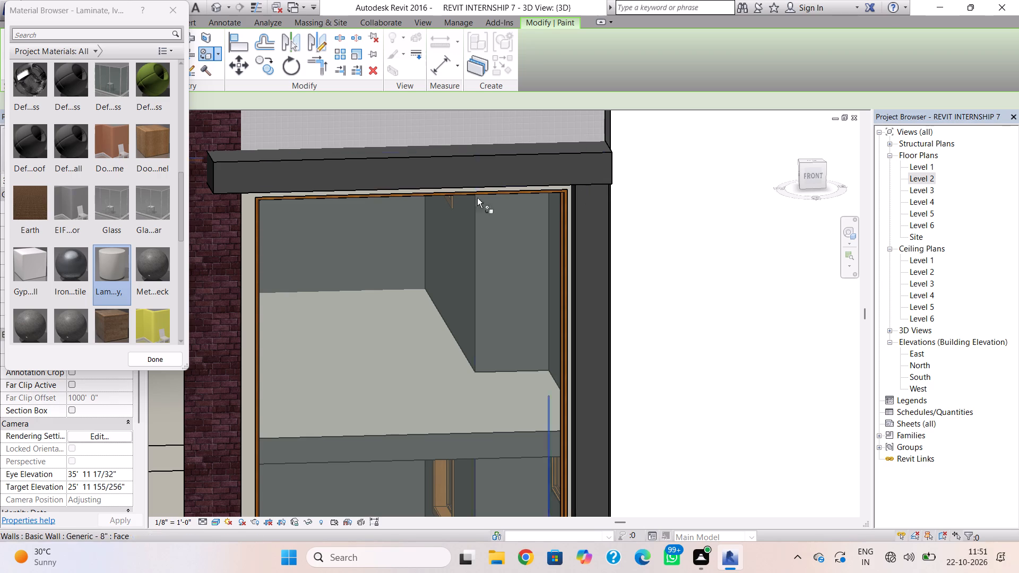
Paint the ground-floor wall face framing the wide recessed opening with Laminate, Ivory, Matte.
scroll(506, 179, down, 8)
middle_drag(515, 189, 555, 160)
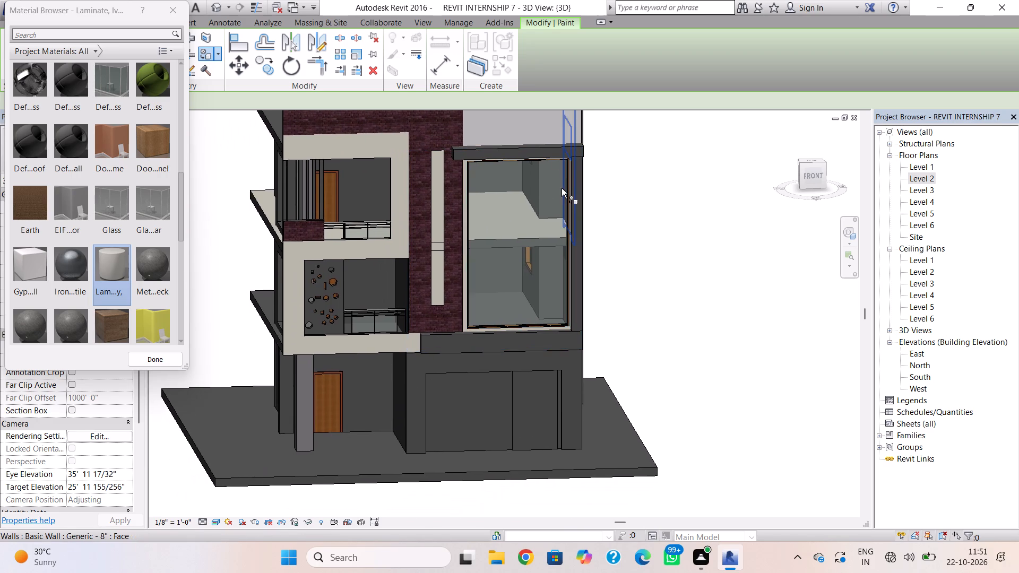
middle_drag(505, 315, 509, 305)
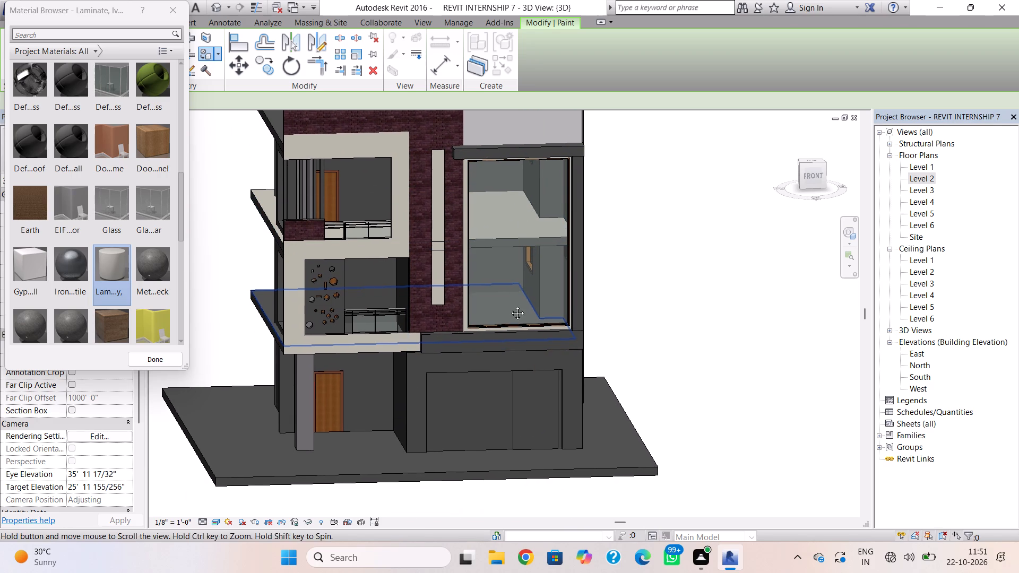
middle_drag(509, 305, 512, 299)
click(510, 350)
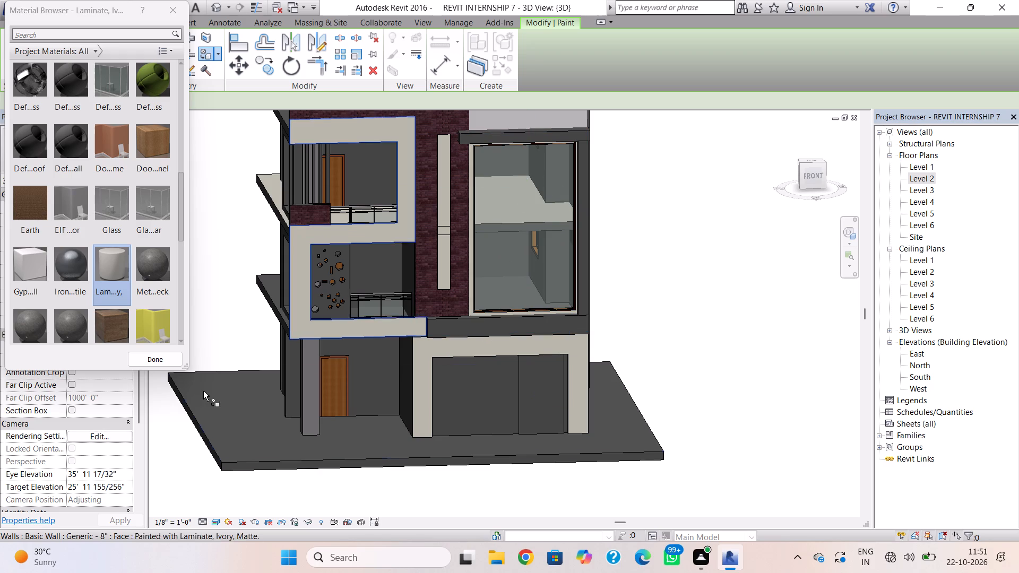
Paint the larger recessed panel inside the wide ground-floor frame with Laminate, Ivory, Matte.
click(34, 182)
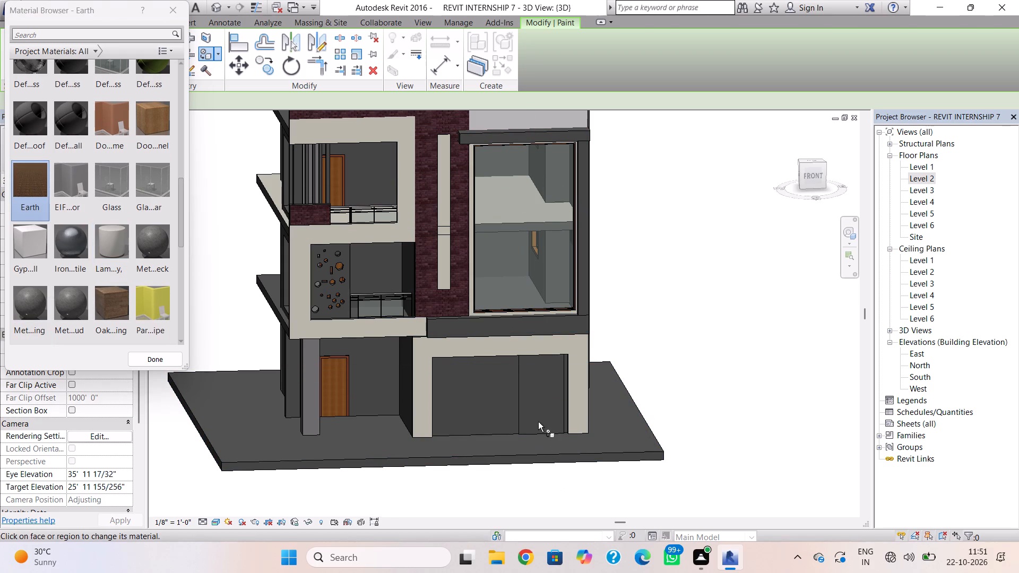
scroll(522, 385, up, 3)
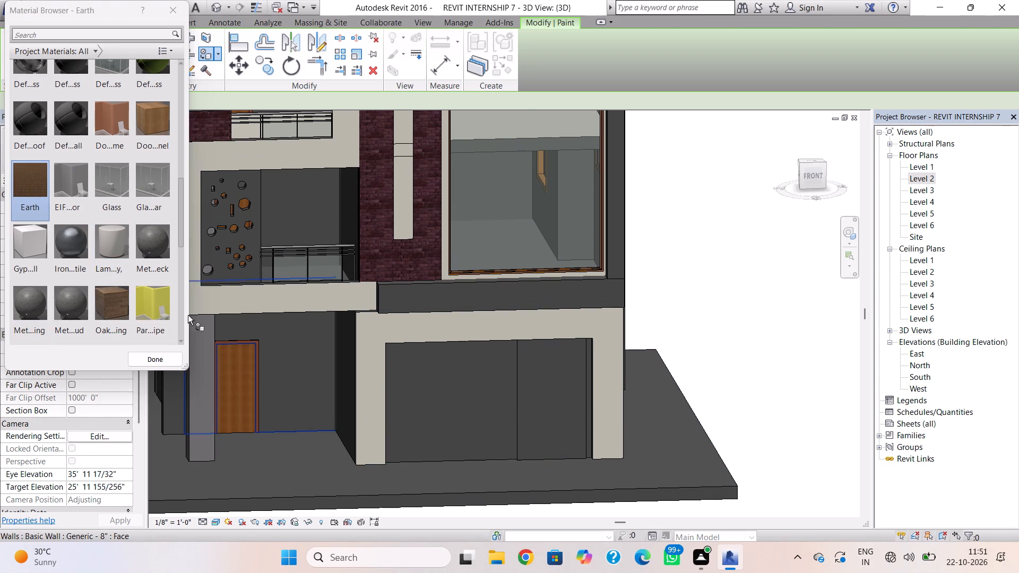
scroll(115, 258, down, 2)
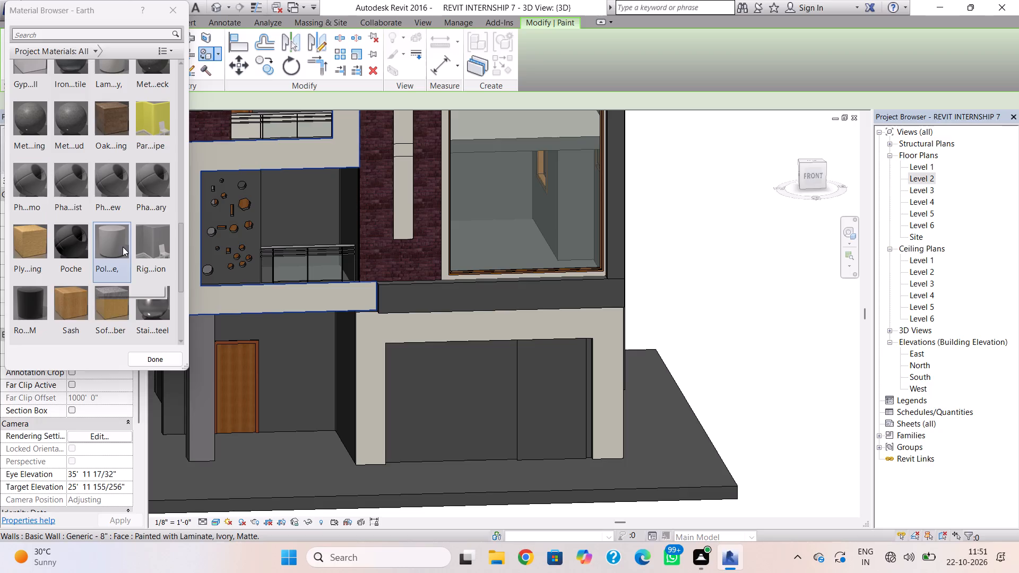
scroll(124, 246, up, 1)
scroll(107, 164, up, 1)
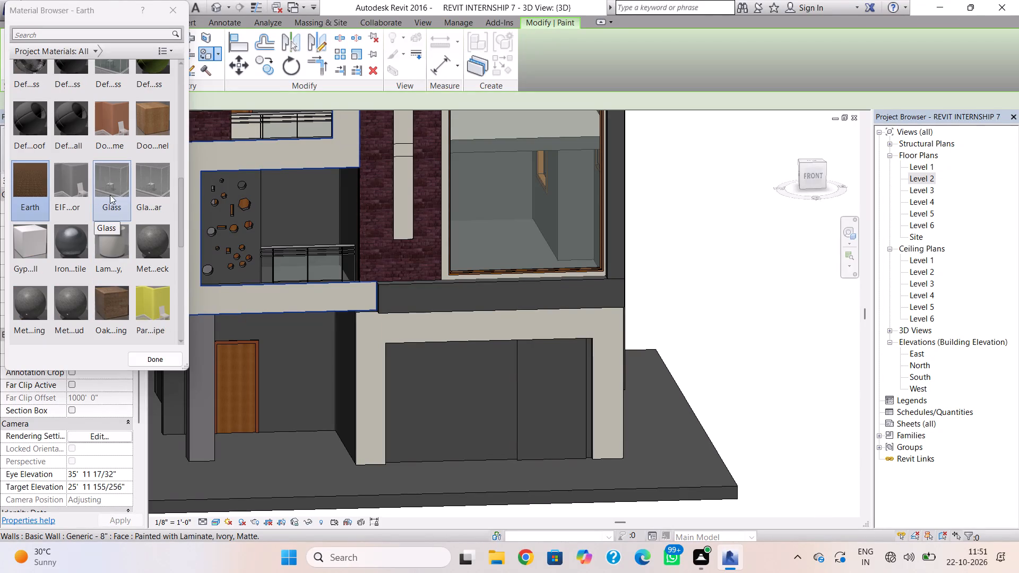
click(109, 247)
click(421, 421)
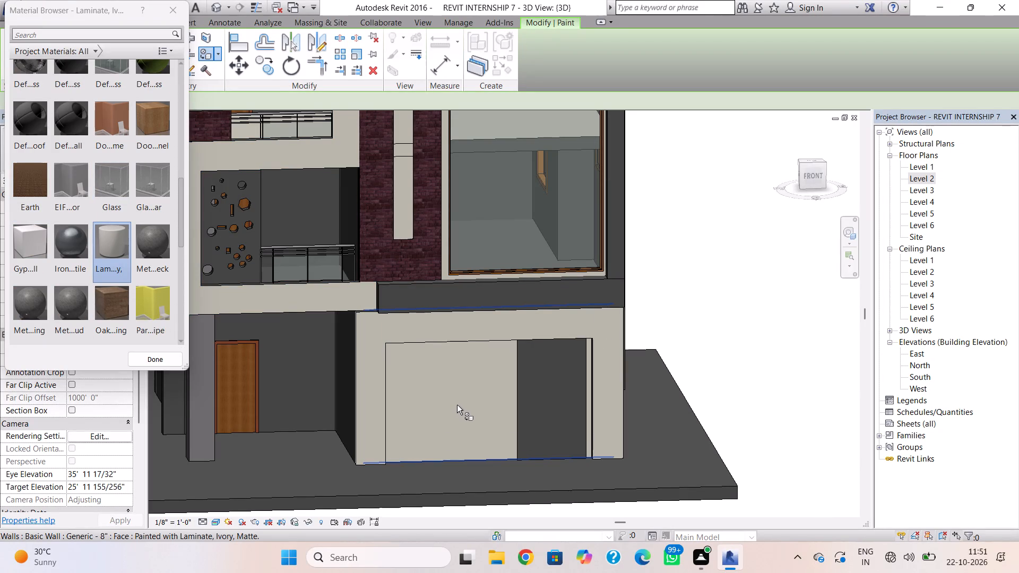
Paint the perforated screen wall beside the lower balcony railing with Laminate, Ivory, Matte and leave the Paint tool.
scroll(458, 403, down, 2)
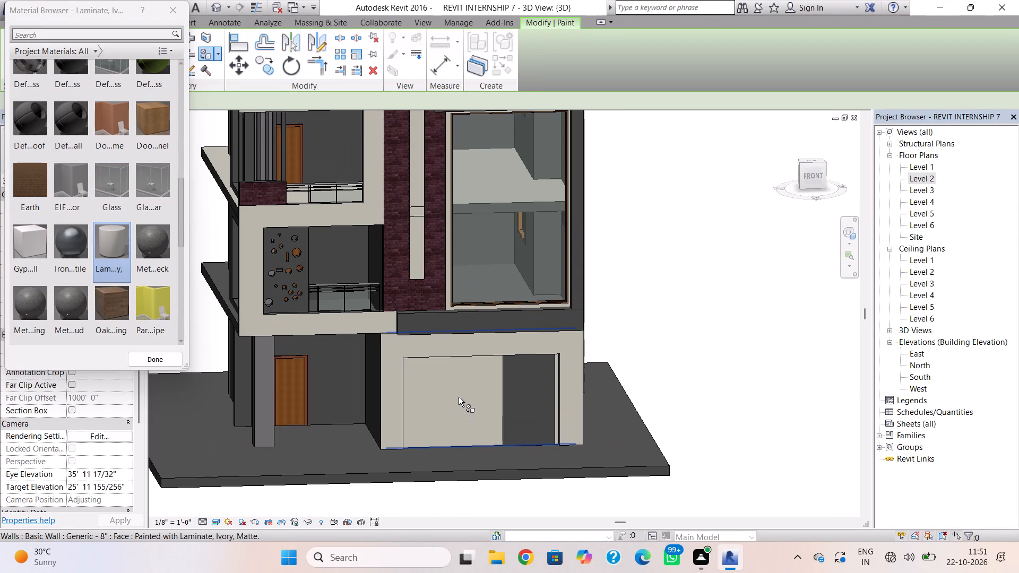
click(269, 283)
click(295, 279)
click(298, 278)
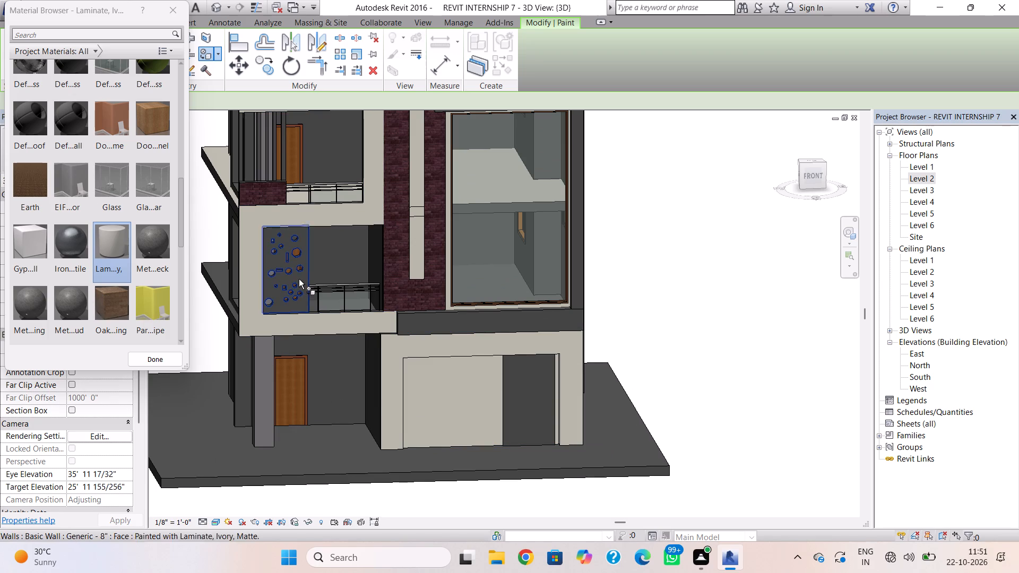
double_click(299, 280)
click(303, 277)
click(303, 277)
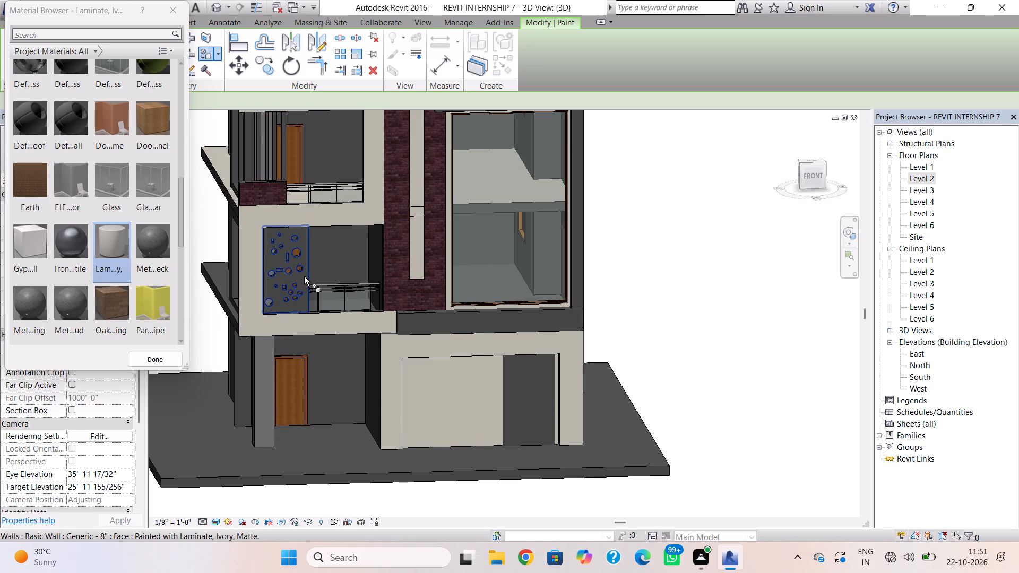
double_click(304, 276)
key(Escape)
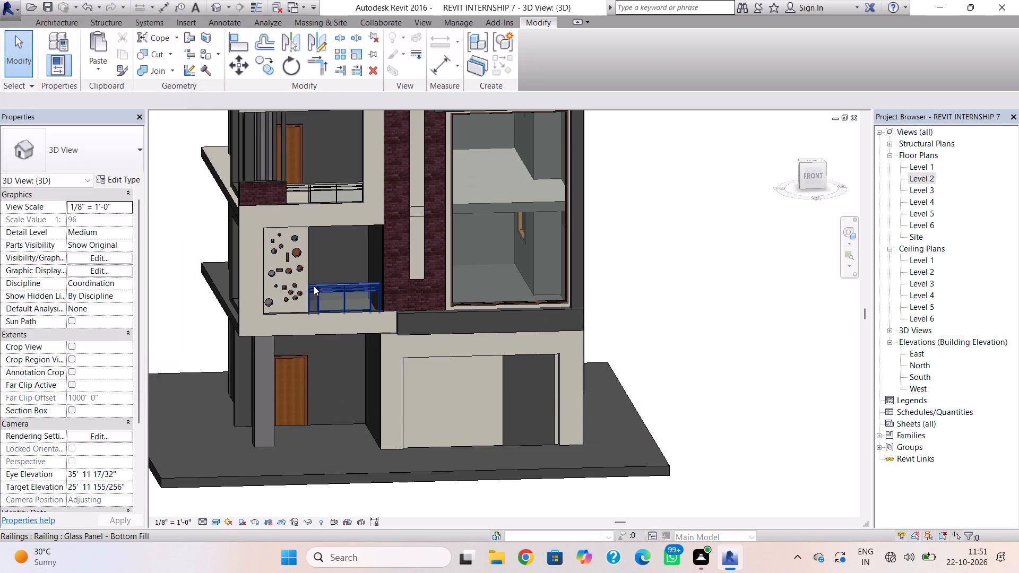
Paint the front face of the vertically slatted Generic - 5" wall at the upper balcony with Laminate, Ivory, Matte.
scroll(314, 298, down, 3)
middle_drag(314, 305, 314, 319)
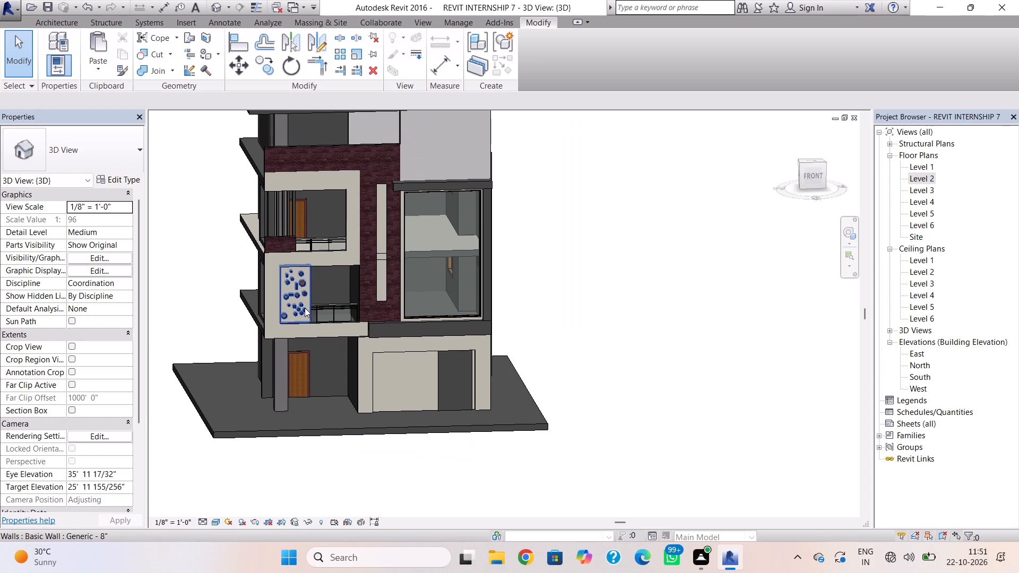
scroll(295, 214, up, 5)
click(294, 214)
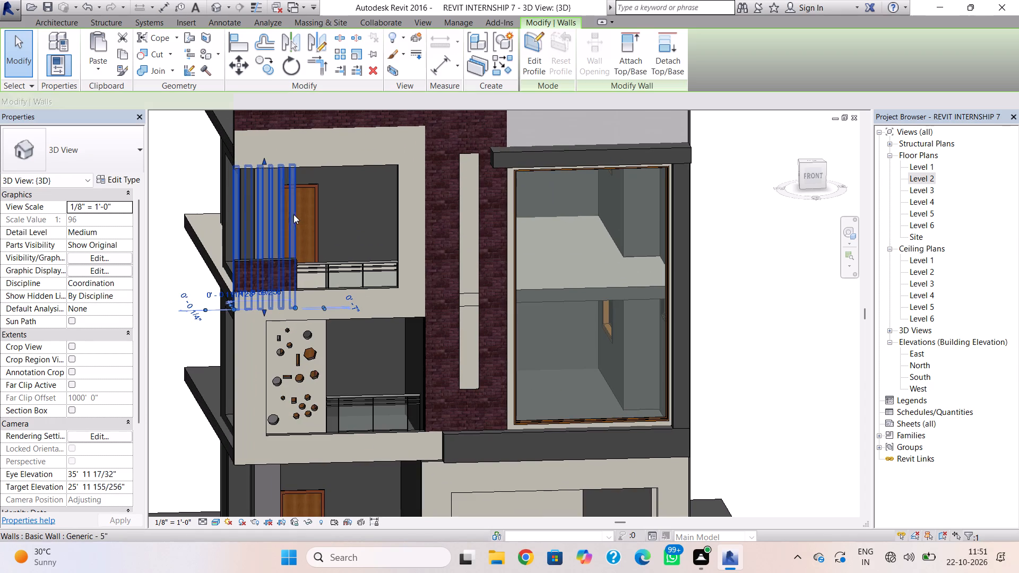
key(Escape)
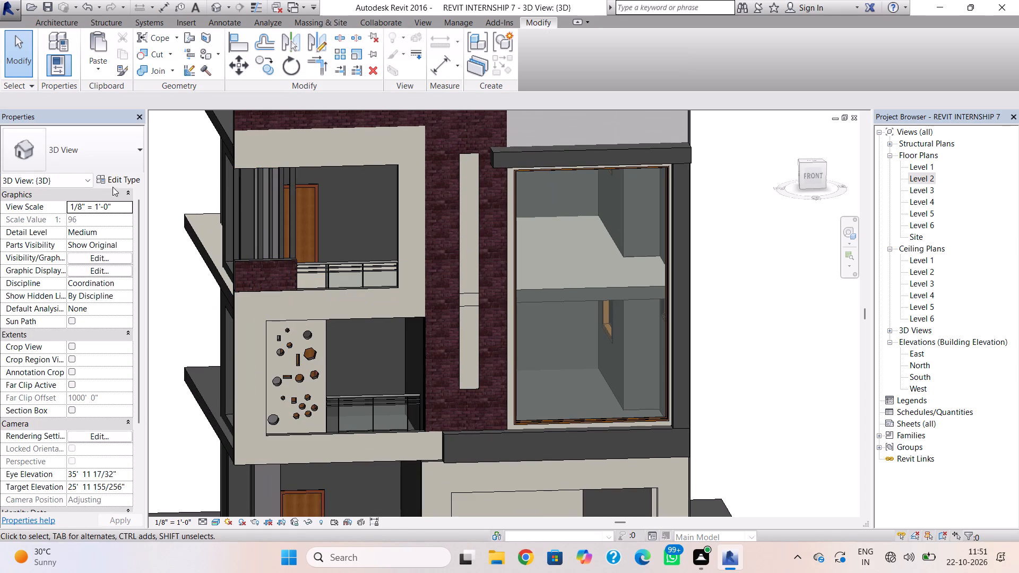
click(200, 55)
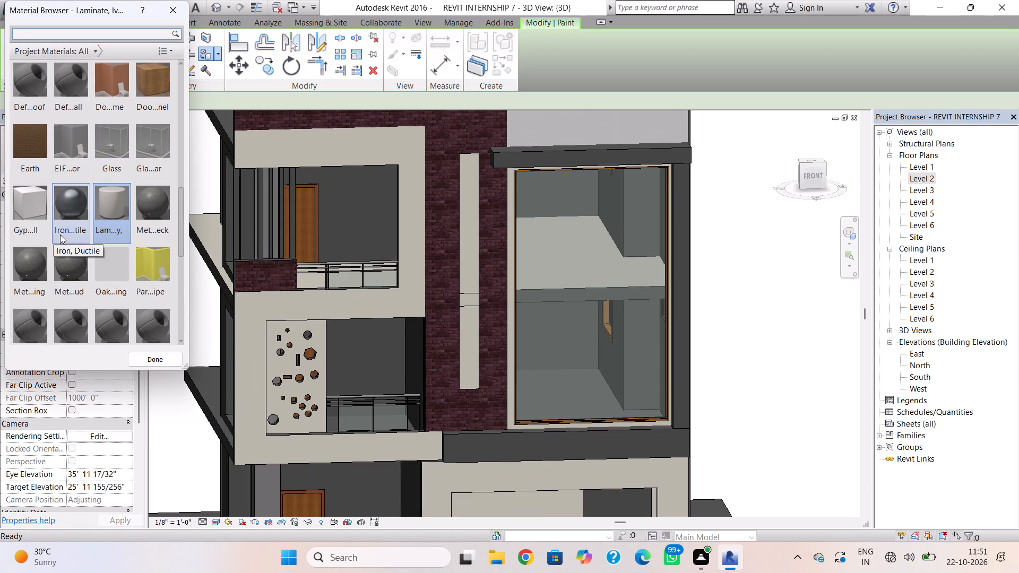
click(108, 209)
scroll(293, 227, up, 2)
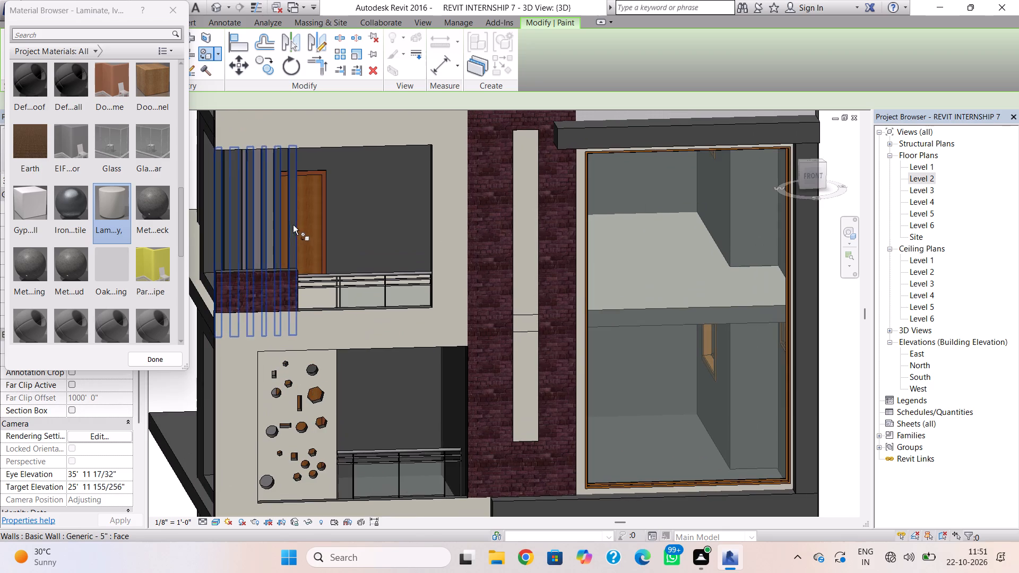
click(293, 225)
scroll(344, 237, down, 2)
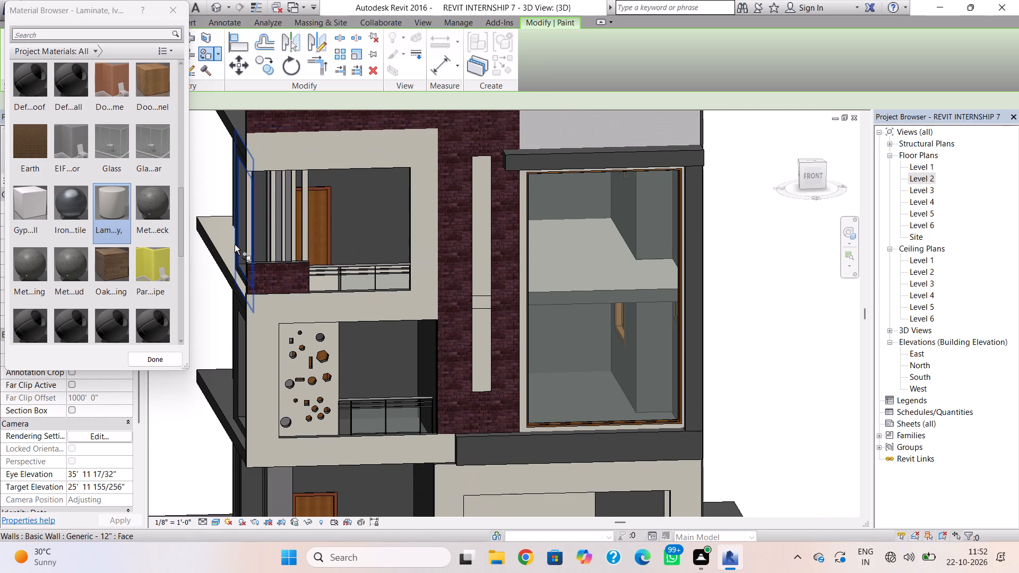
key(Escape)
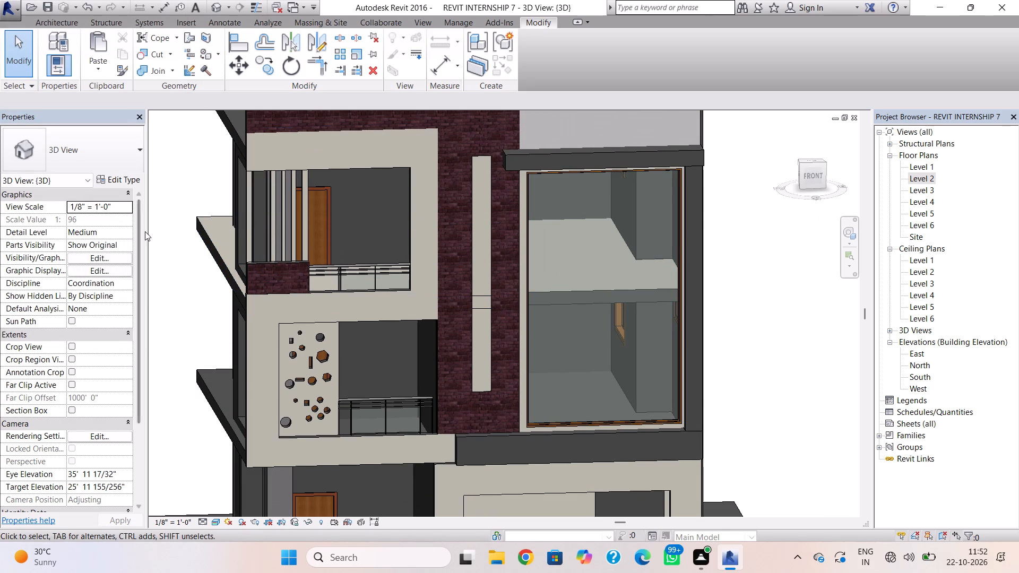
Nudge the slatted wall's outermost reveal two increments toward the balcony door.
shift+right_drag(145, 231, 228, 227)
shift+right_drag(171, 242, 258, 271)
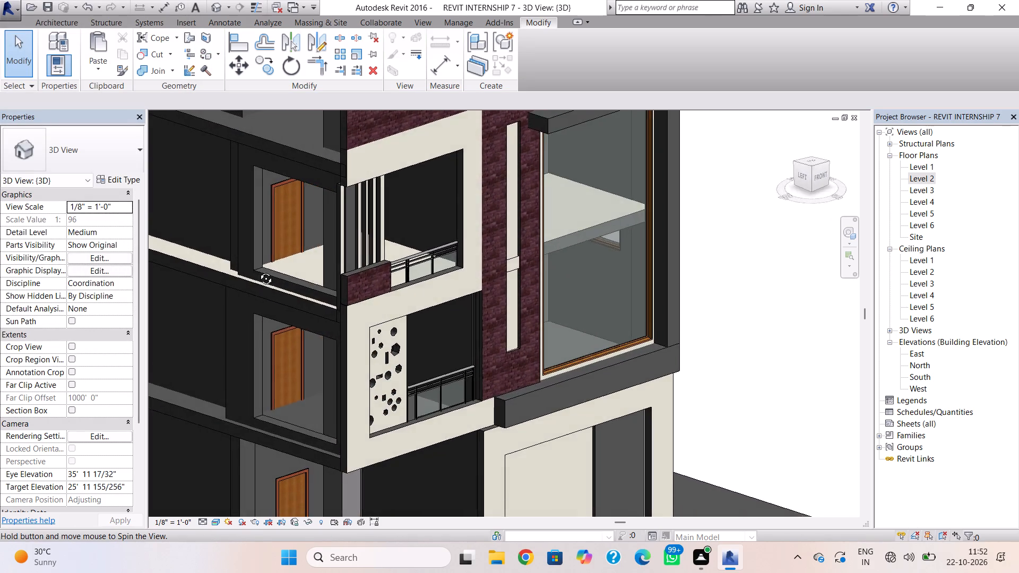
shift+right_drag(258, 271, 162, 268)
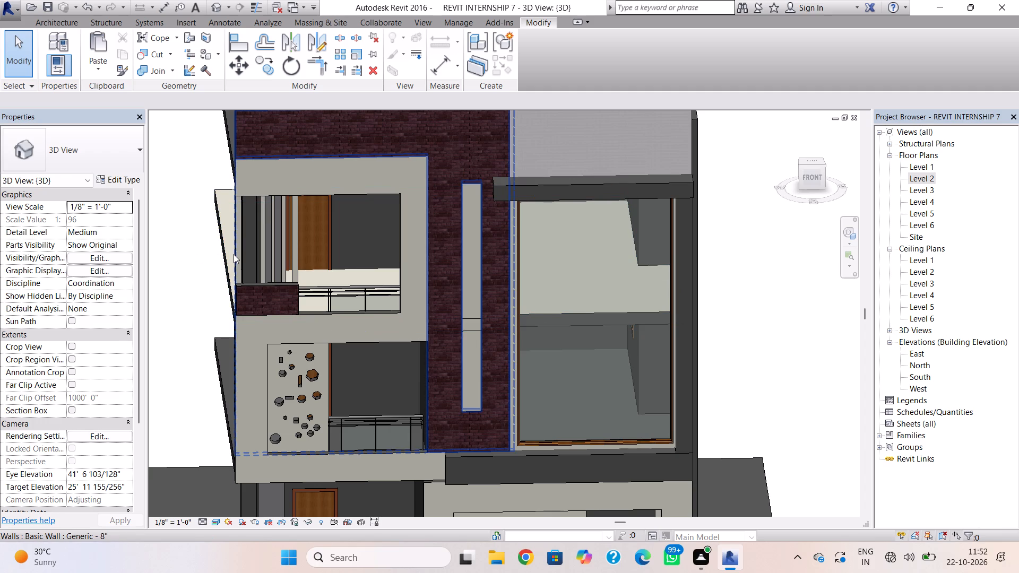
scroll(239, 253, up, 4)
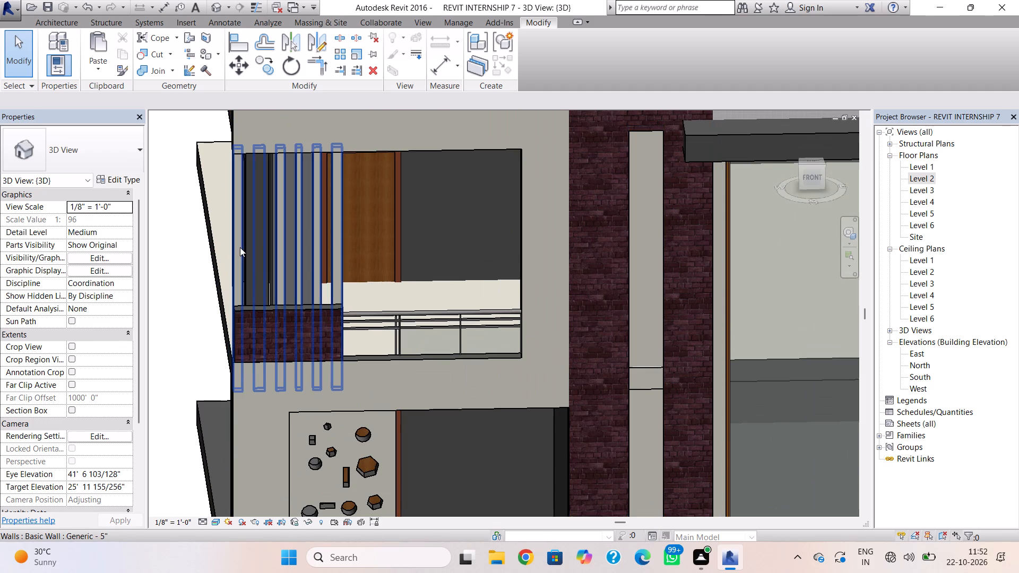
click(240, 247)
key(Escape)
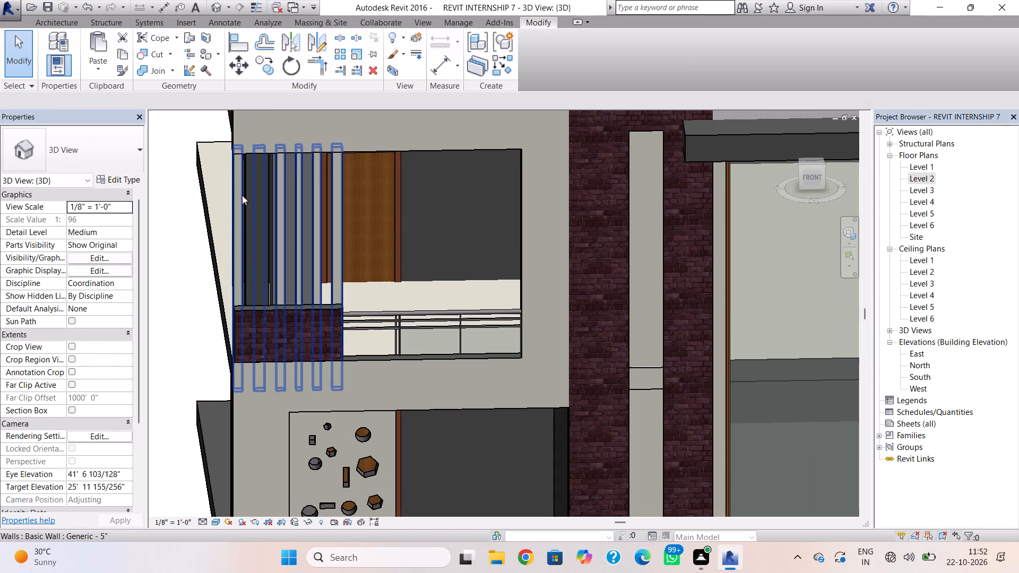
click(247, 157)
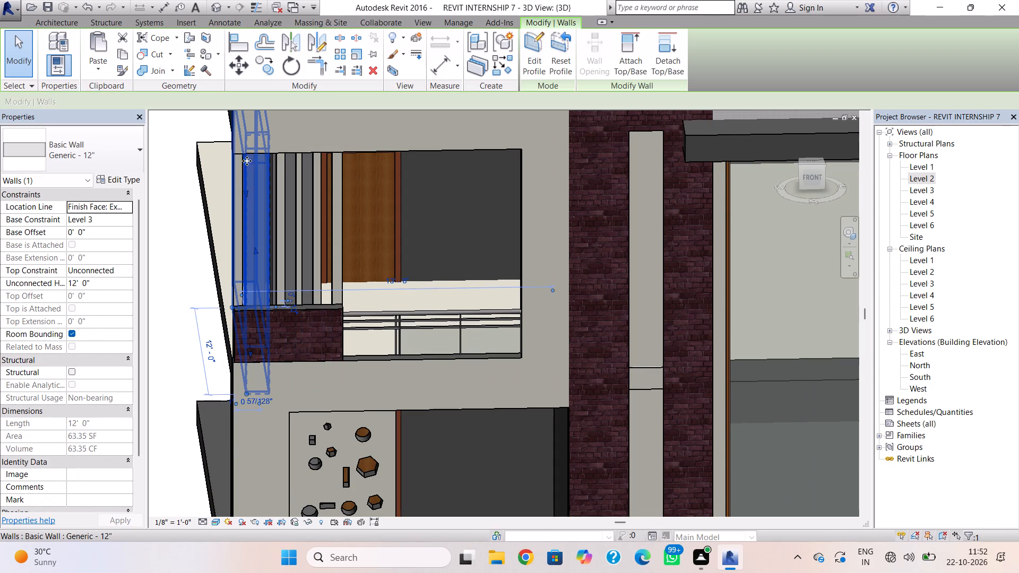
key(Escape)
click(253, 222)
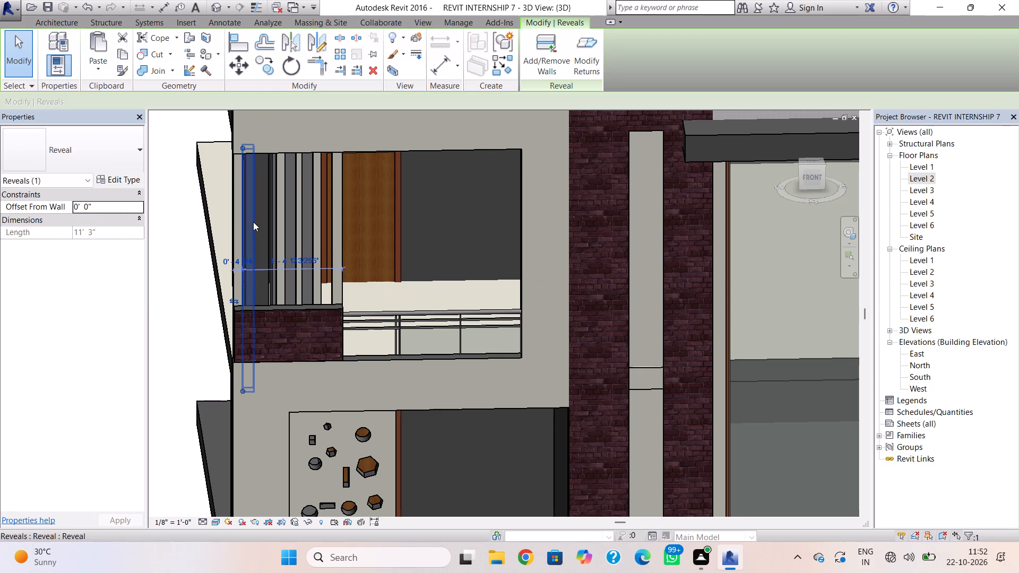
key(Right)
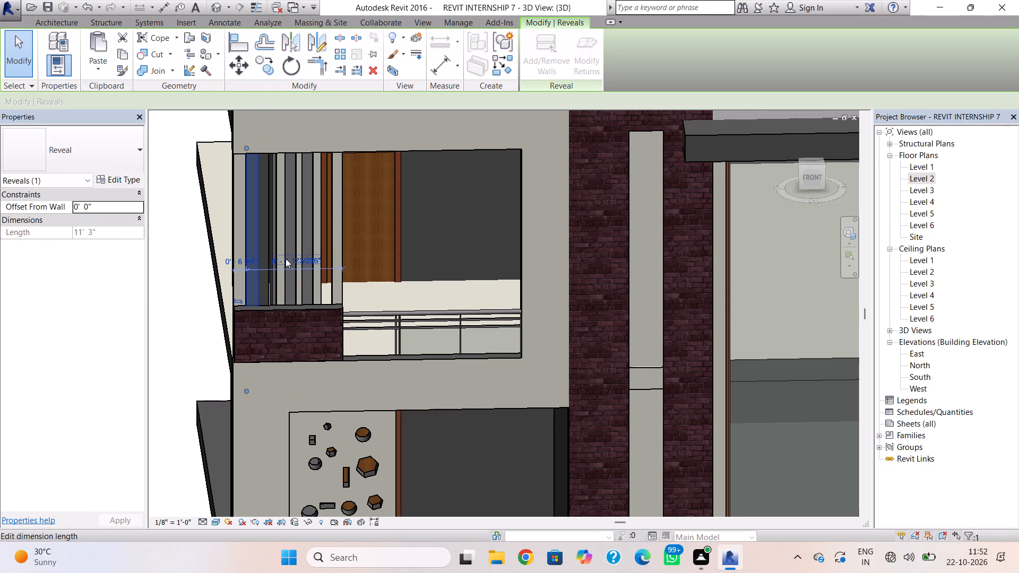
key(Right)
Nudge the slatted wall's second reveal one increment toward the facade's outer corner.
click(271, 249)
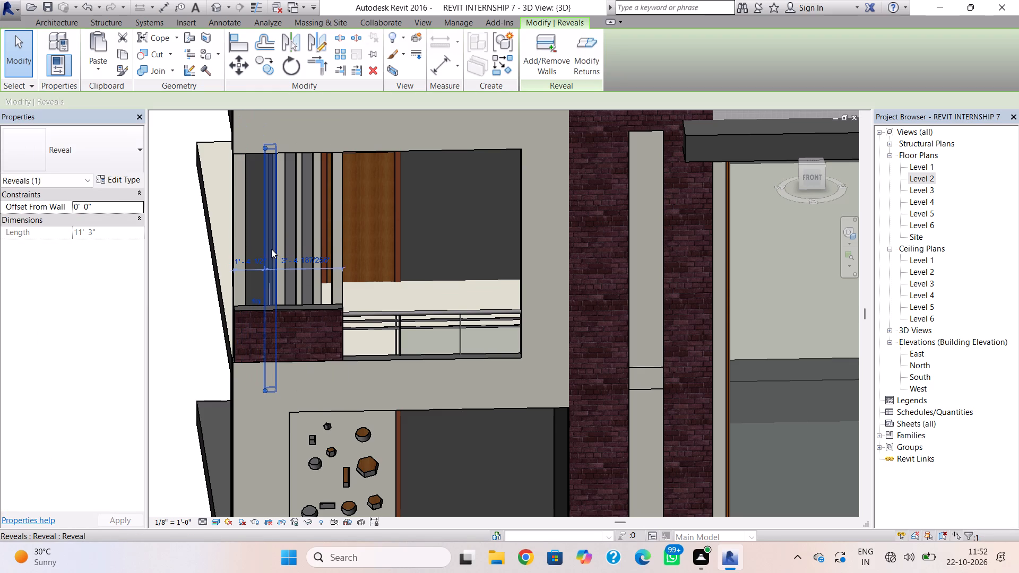
key(Left)
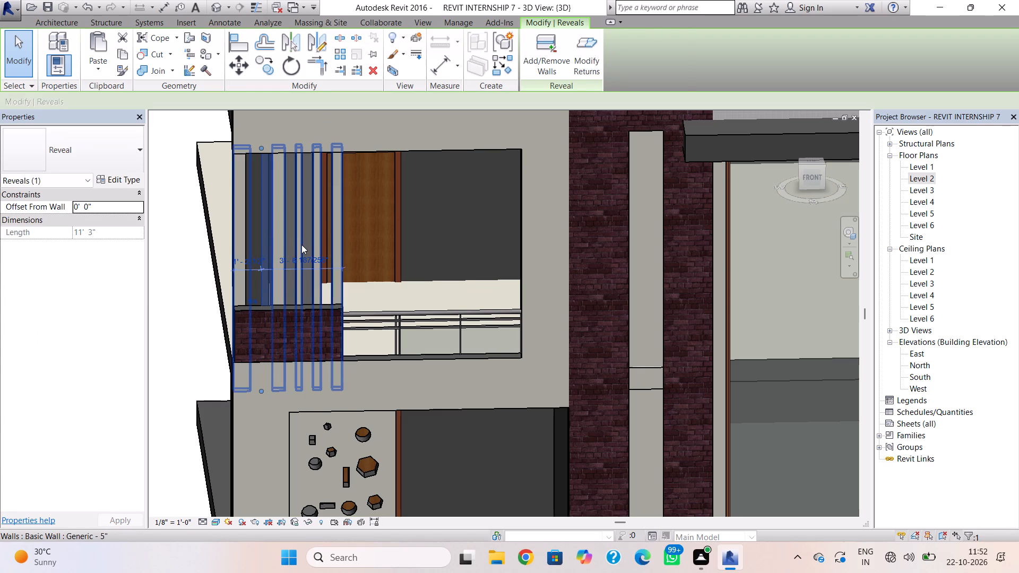
click(301, 245)
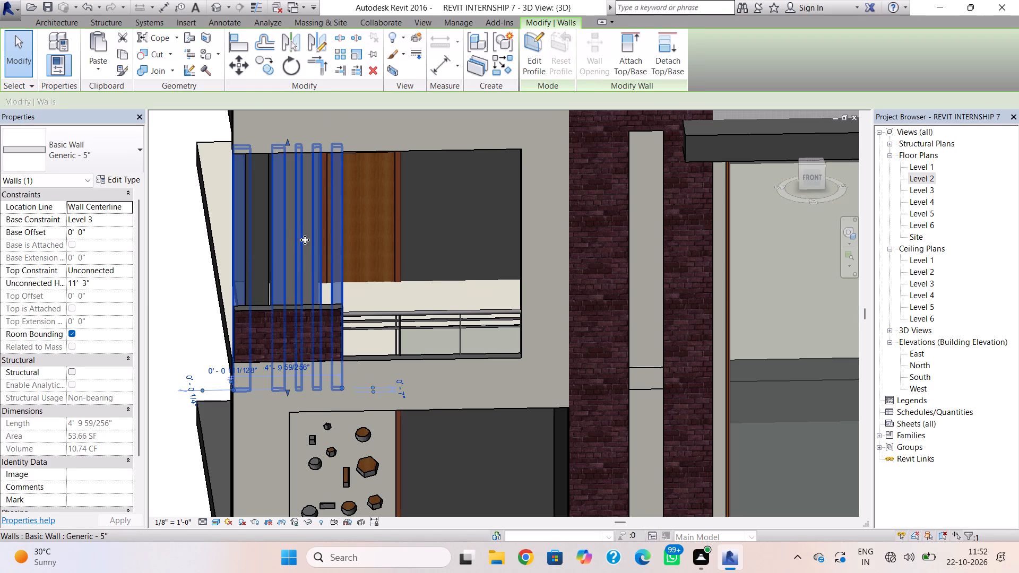
key(Escape)
click(277, 237)
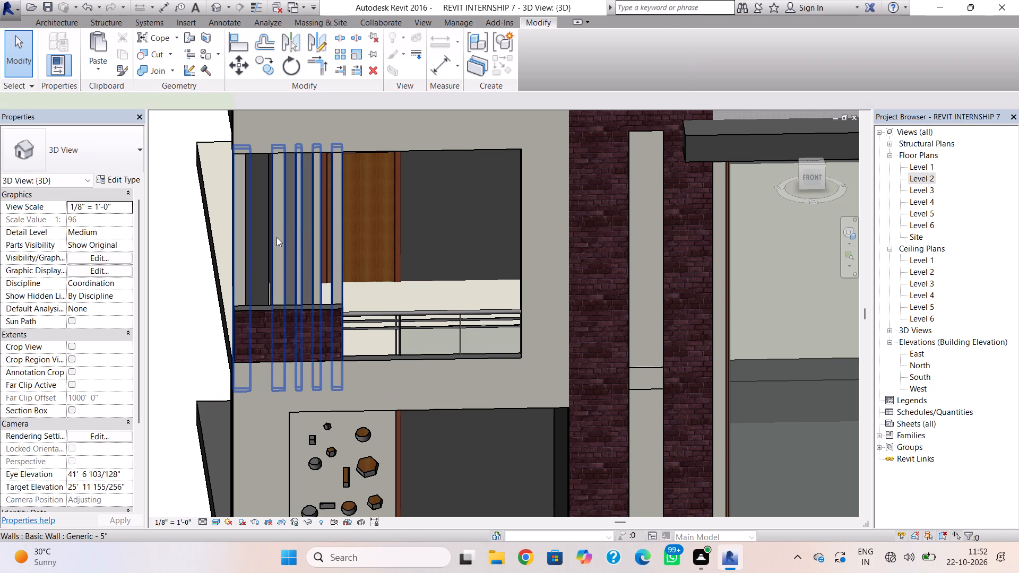
Nudge the slatted wall's outermost reveal one increment back toward the facade's outer corner and clear the selection.
click(261, 244)
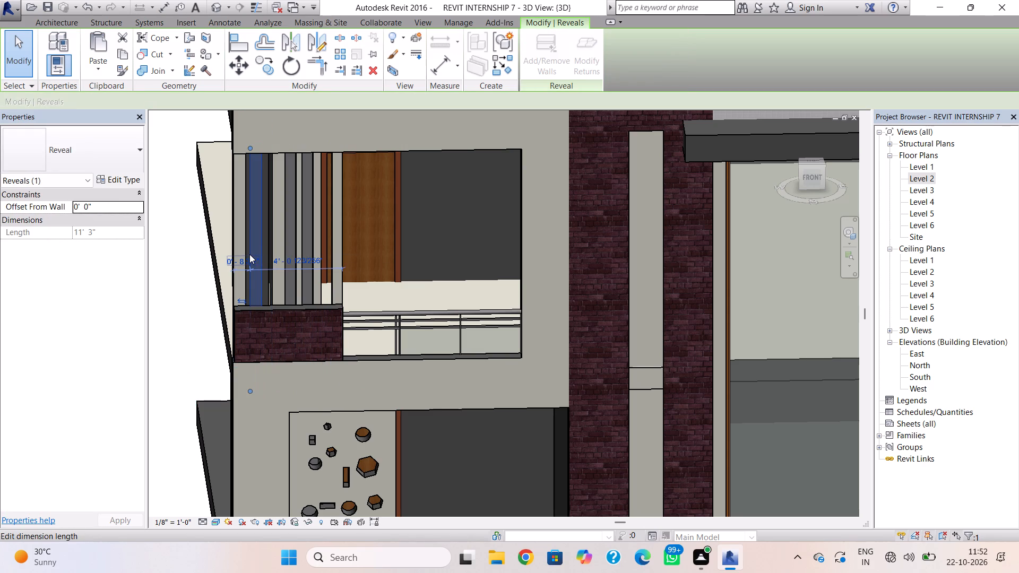
key(Left)
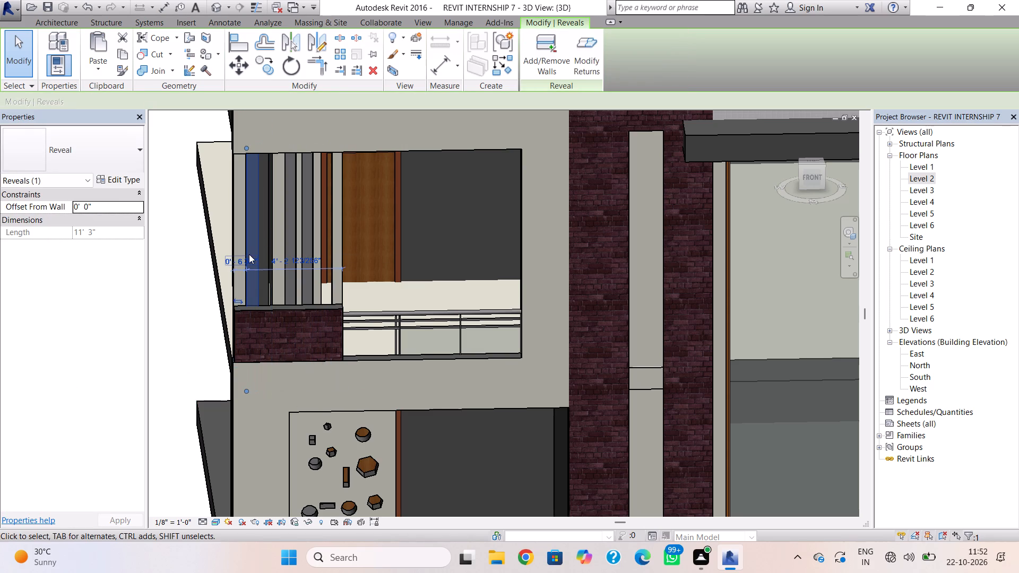
click(278, 244)
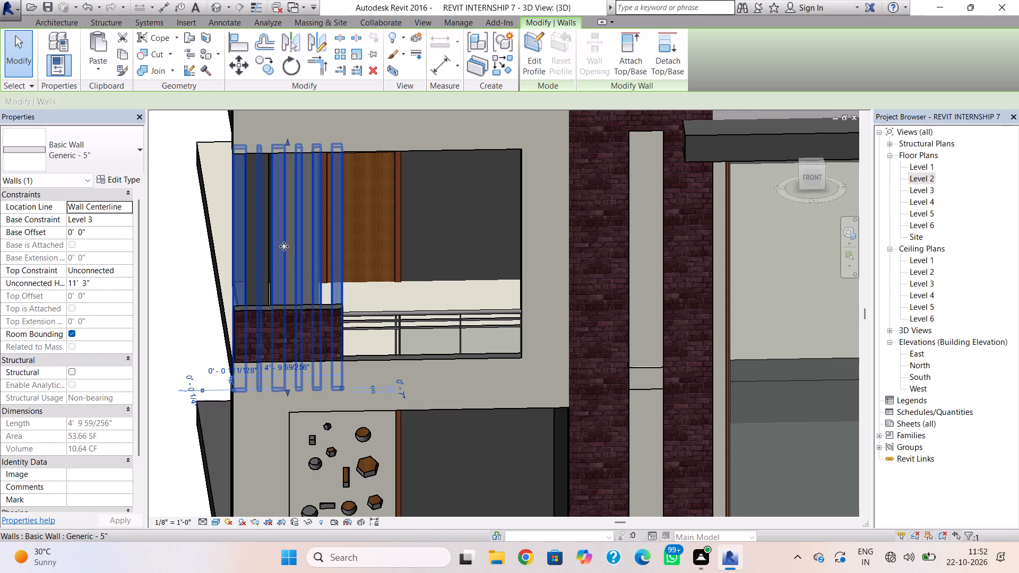
key(Escape)
click(284, 246)
key(Escape)
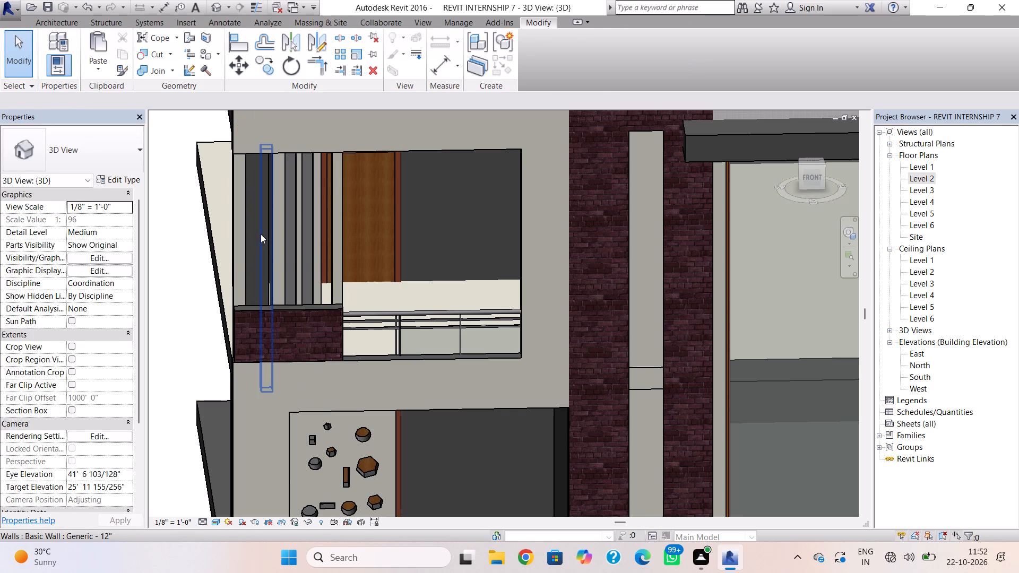
Nudge the slatted wall's second reveal five increments toward the balcony door.
click(261, 234)
key(Right)
key(Right)
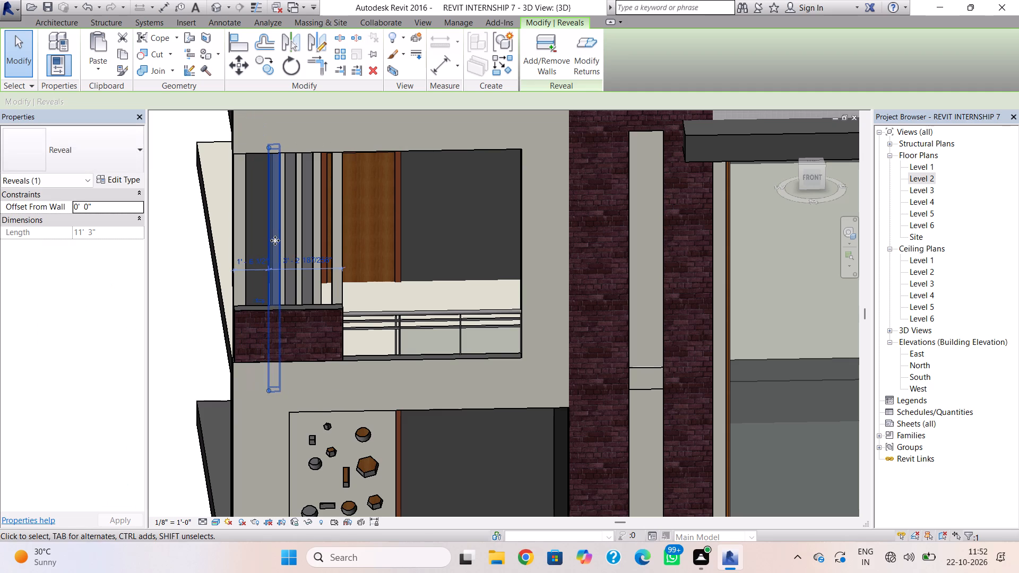
key(Right)
key(Right)
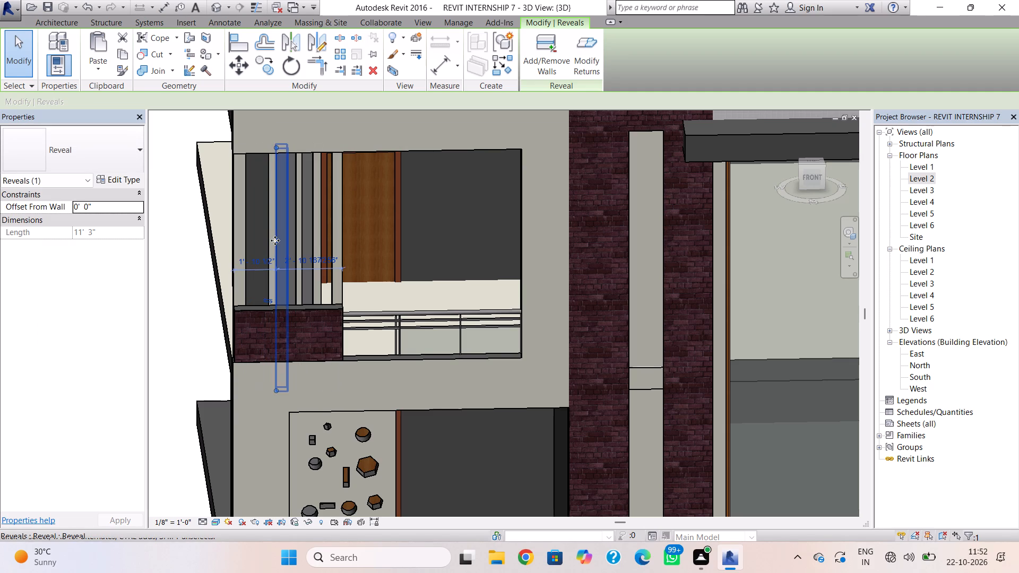
key(Right)
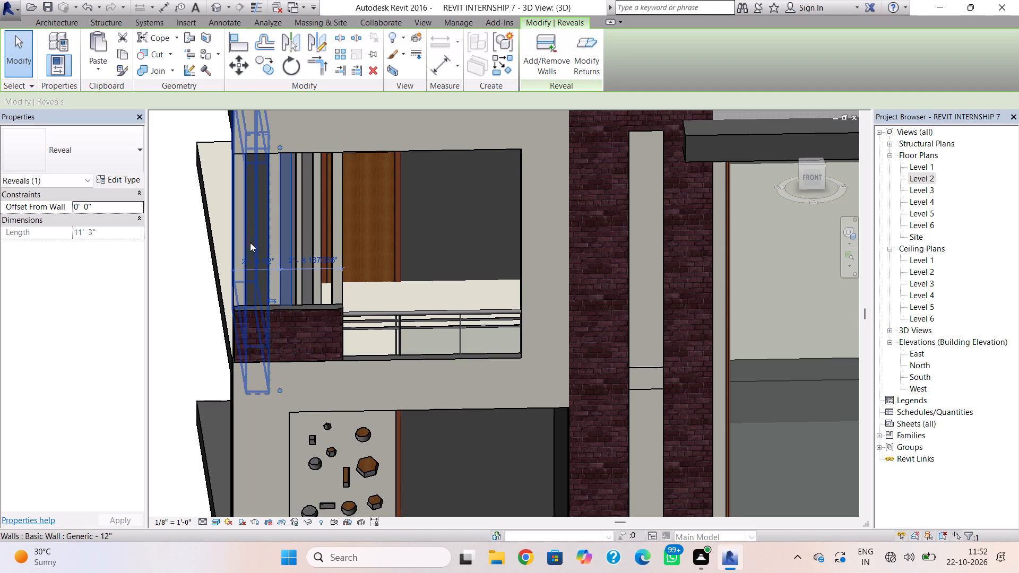
Nudge the slatted wall's outermost reveal one increment toward the facade's outer corner.
click(254, 239)
key(Left)
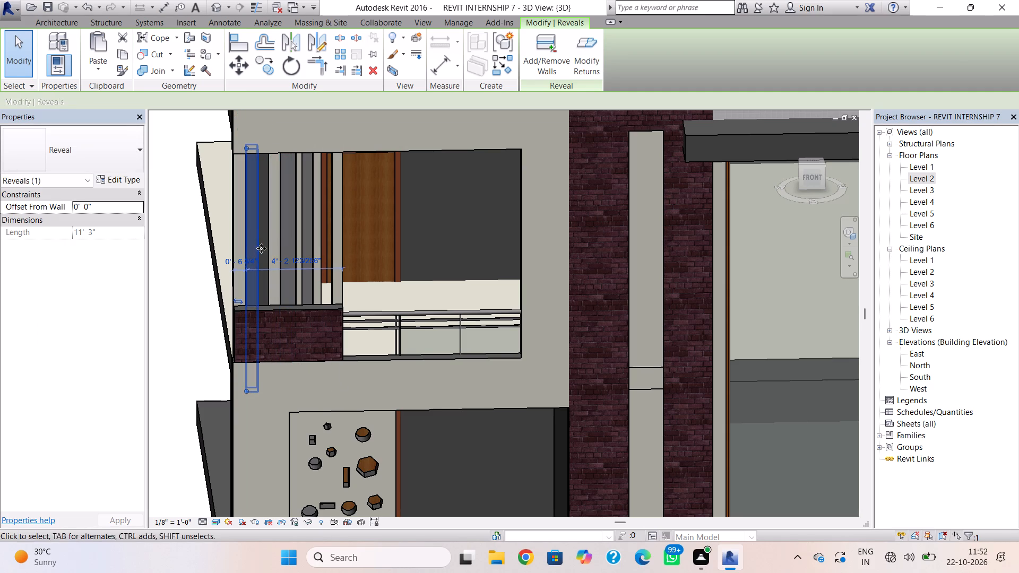
key(Escape)
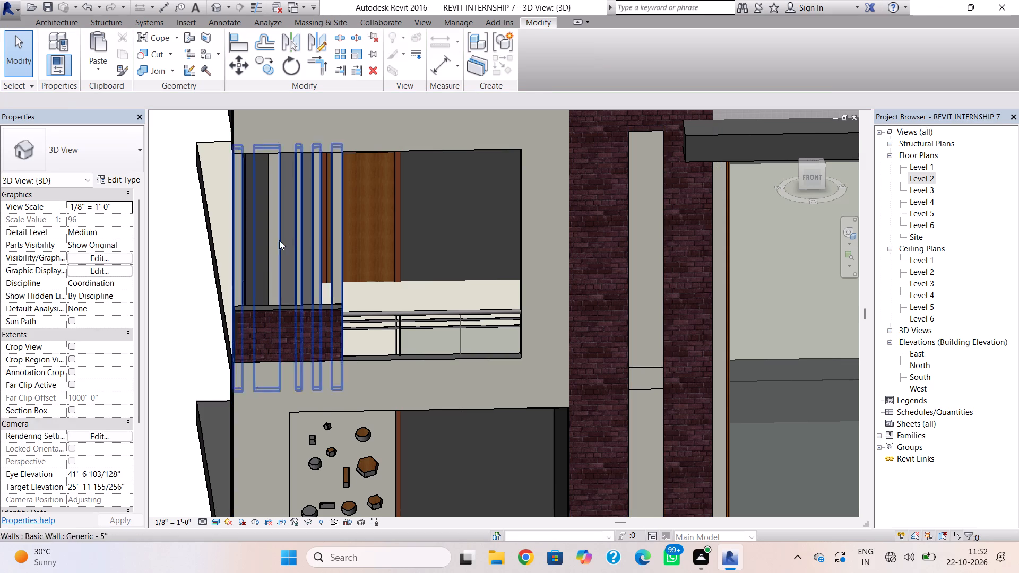
Examine the upper balcony's slatted wall, its reveals and the adjoining walls from several angles to judge the slat spacing.
shift+right_drag(303, 250, 414, 263)
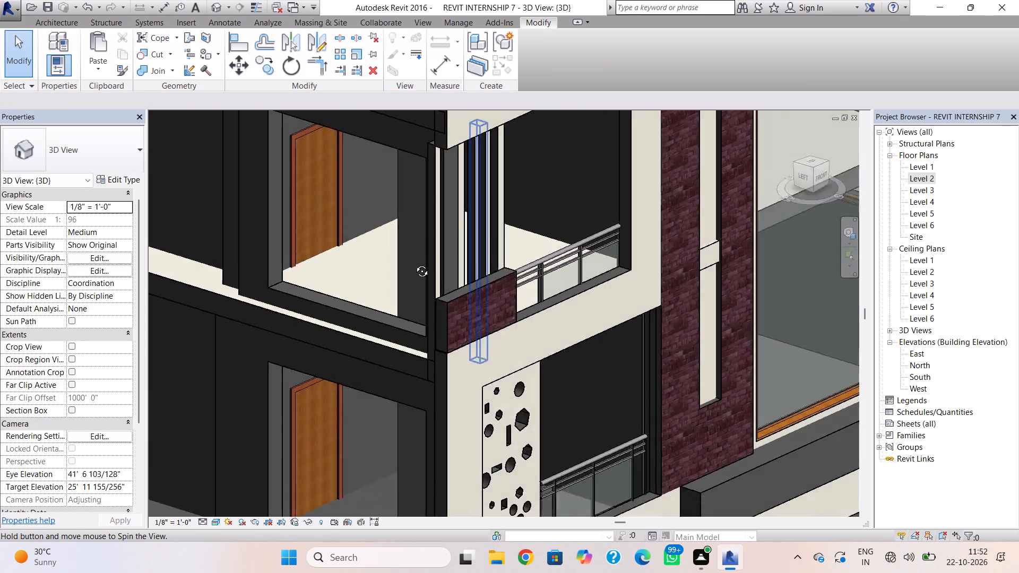
shift+right_drag(414, 263, 350, 281)
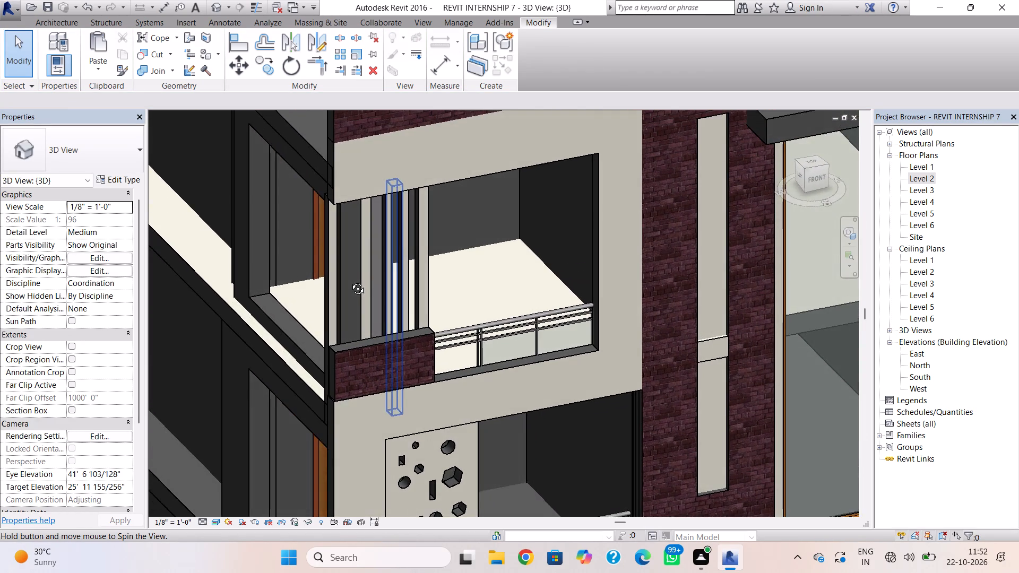
shift+right_drag(350, 281, 348, 271)
click(331, 266)
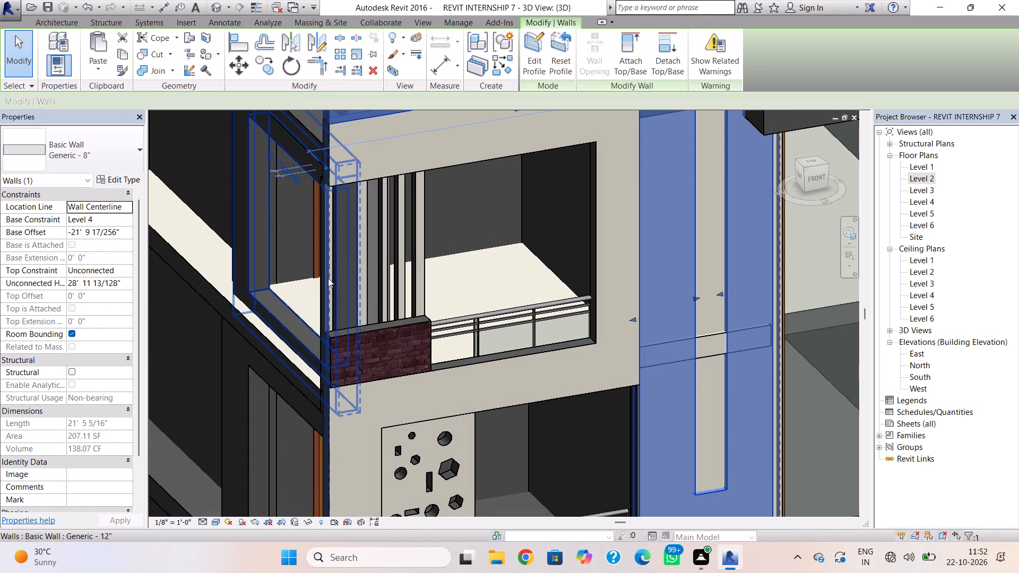
key(Escape)
right_drag(366, 267, 327, 267)
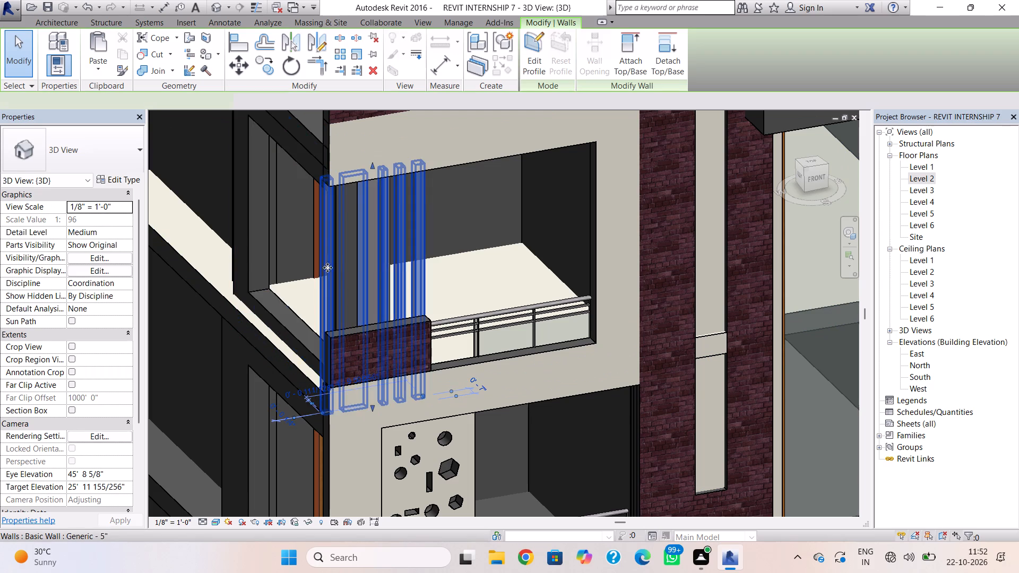
right_drag(327, 267, 316, 263)
shift+right_drag(461, 264, 402, 271)
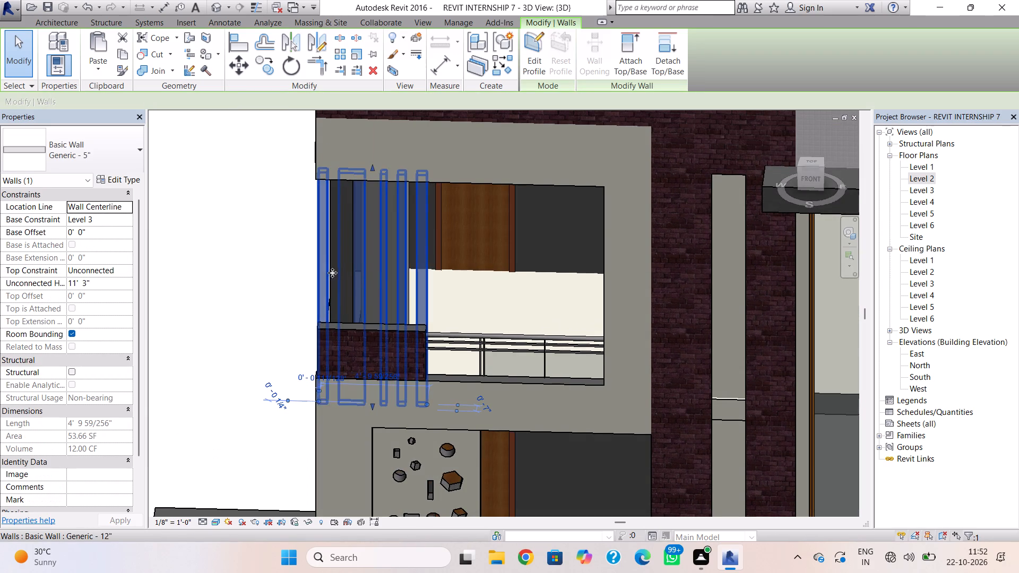
key(Escape)
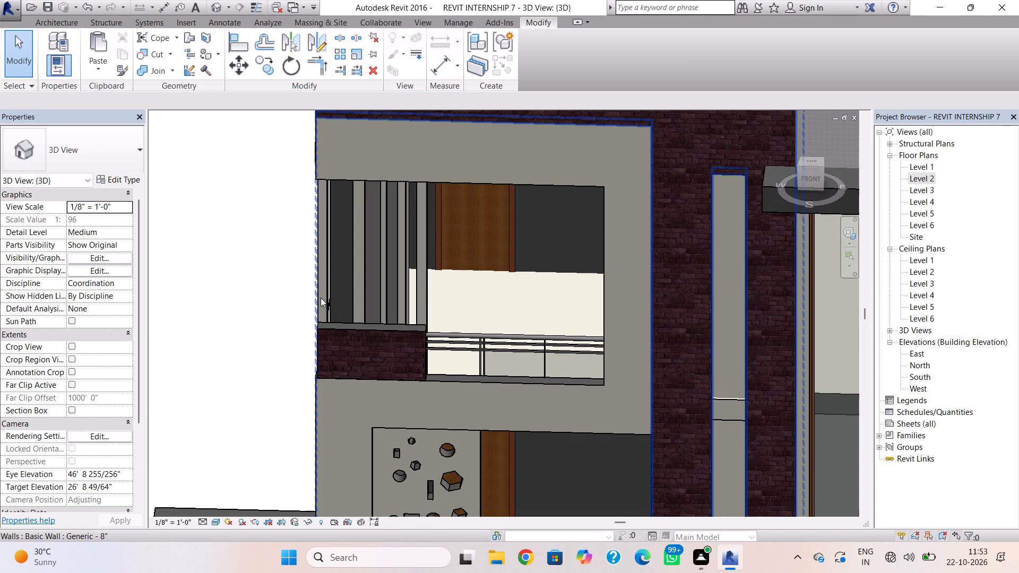
click(323, 298)
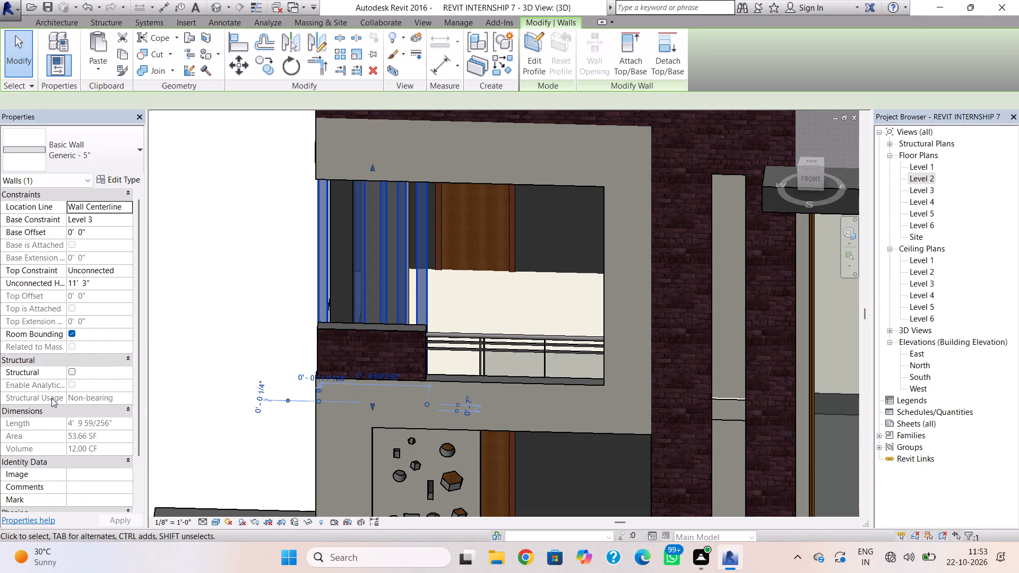
key(Escape)
click(333, 299)
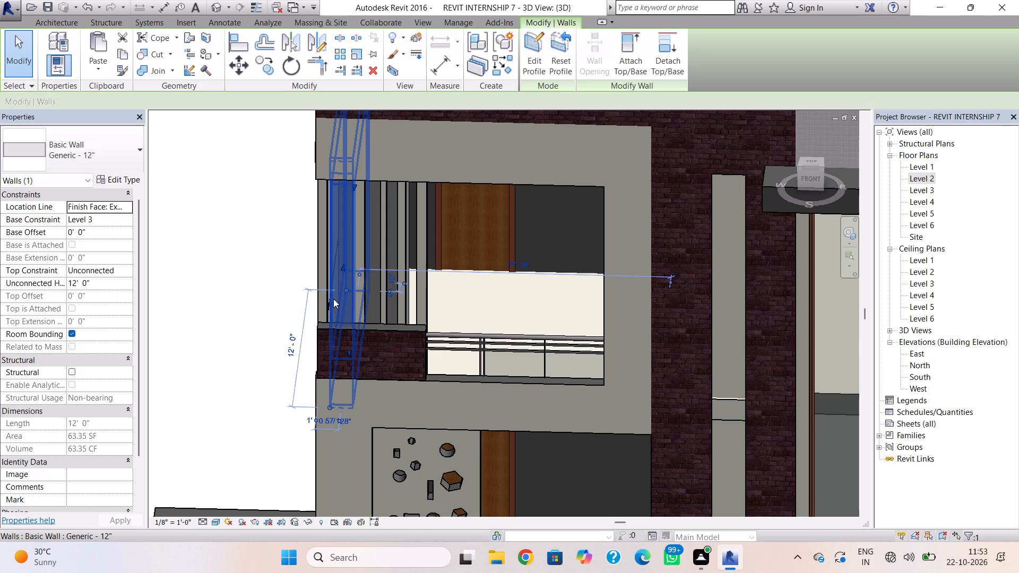
key(Escape)
shift+right_drag(331, 310, 355, 301)
key(shift+Escape)
key(Escape)
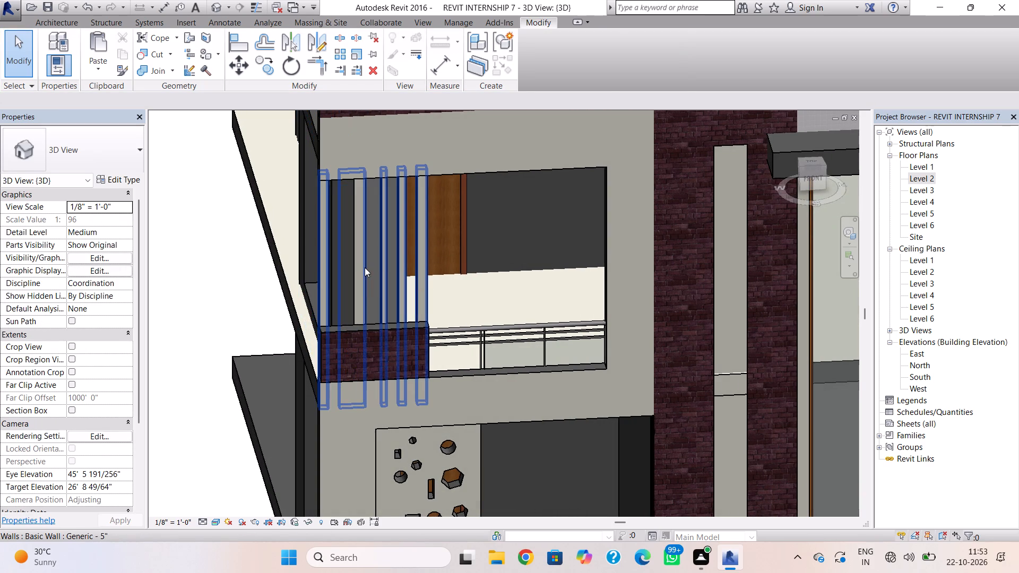
click(365, 267)
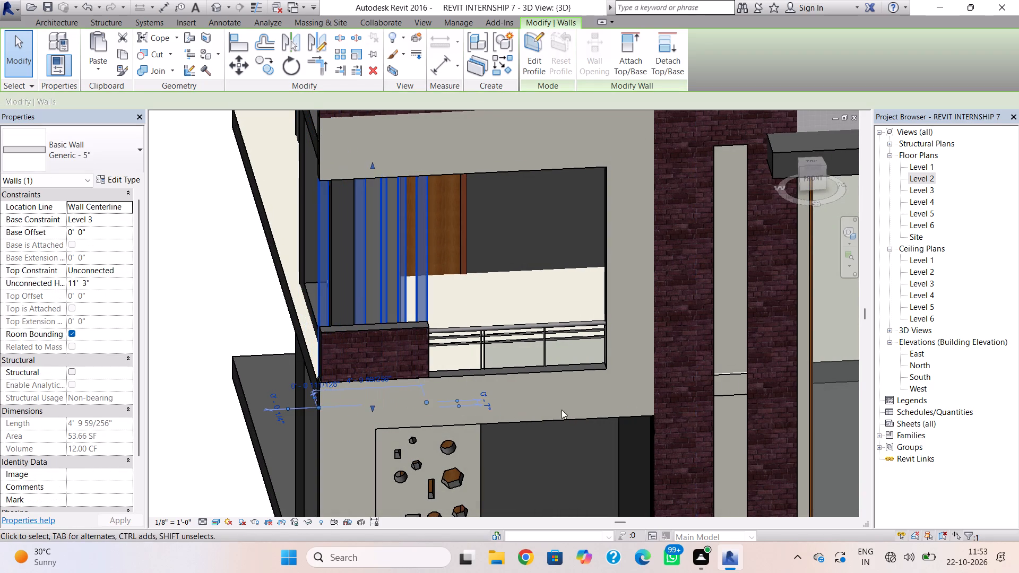
key(Escape)
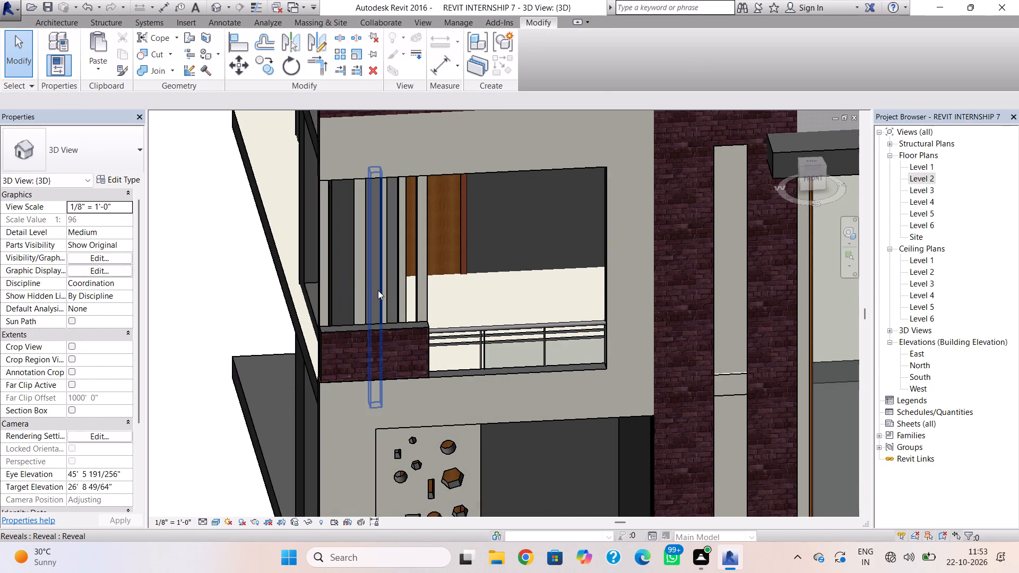
click(378, 290)
key(Escape)
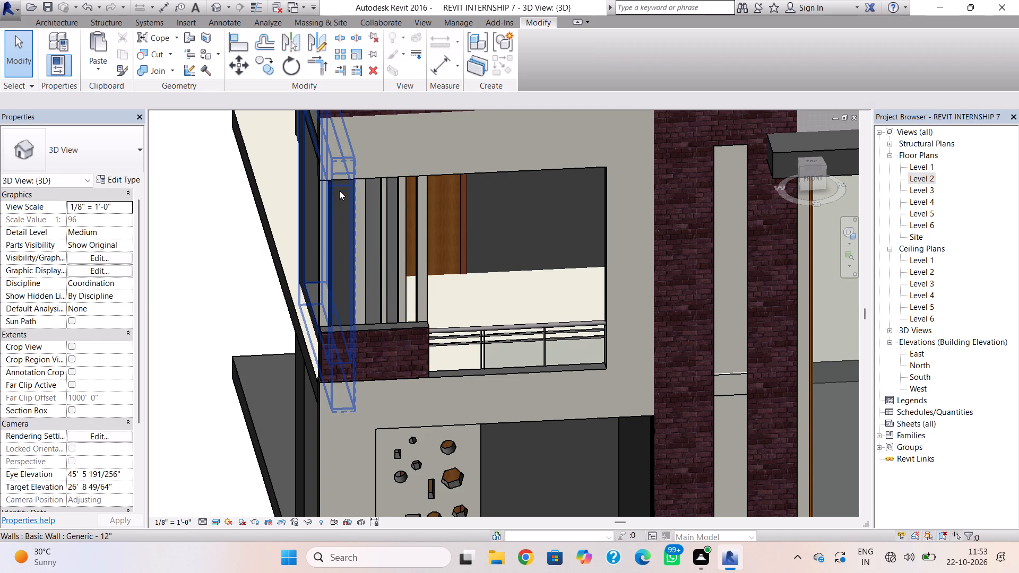
click(333, 258)
key(Escape)
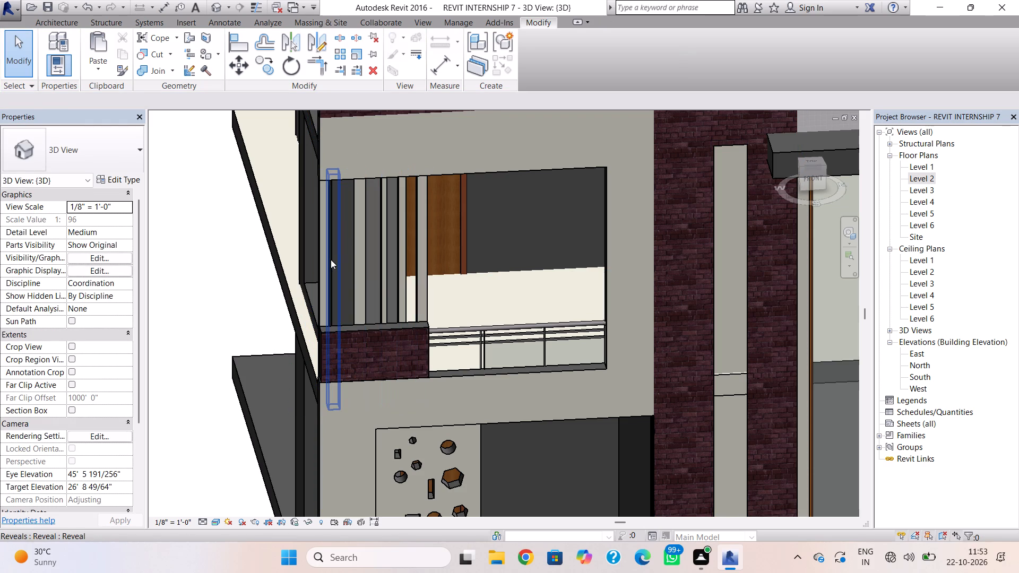
Nudge the slatted wall's outermost reveal four increments toward the balcony door.
click(331, 259)
key(Right)
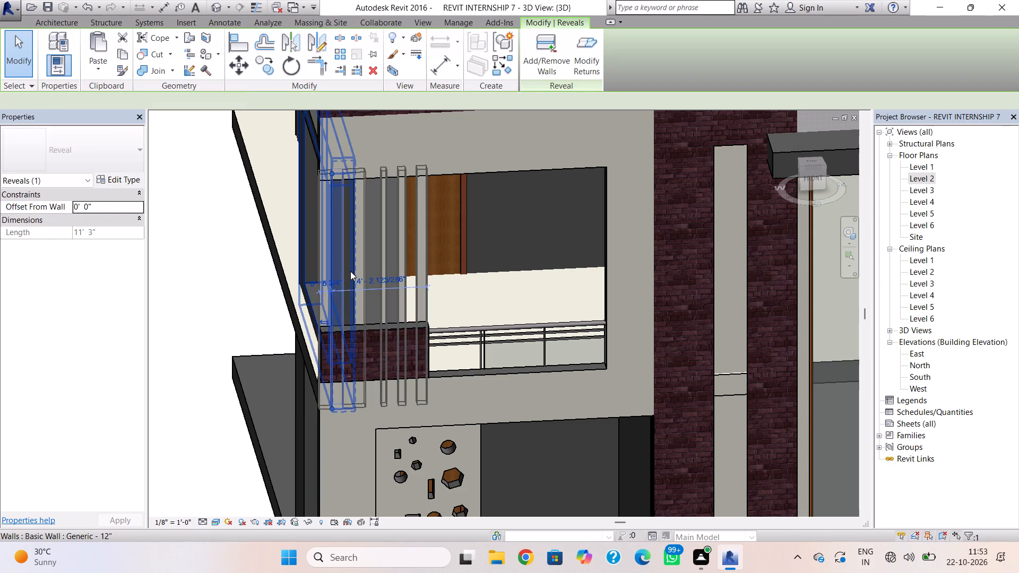
key(Right)
key(Right)
key(Right)
key(Escape)
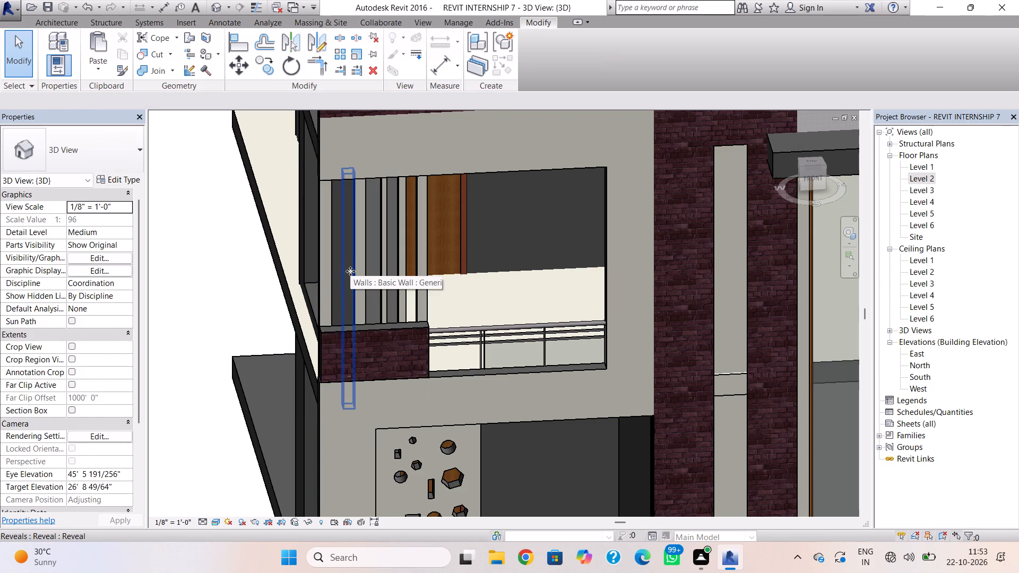
Nudge the slatted wall's second reveal one increment back toward the facade's outer corner.
click(395, 271)
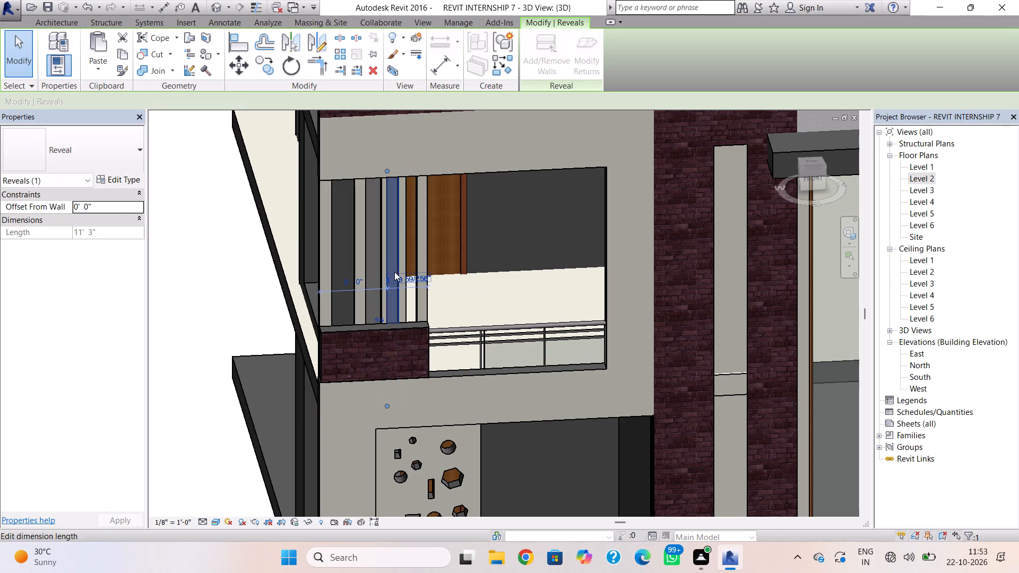
click(369, 275)
key(Left)
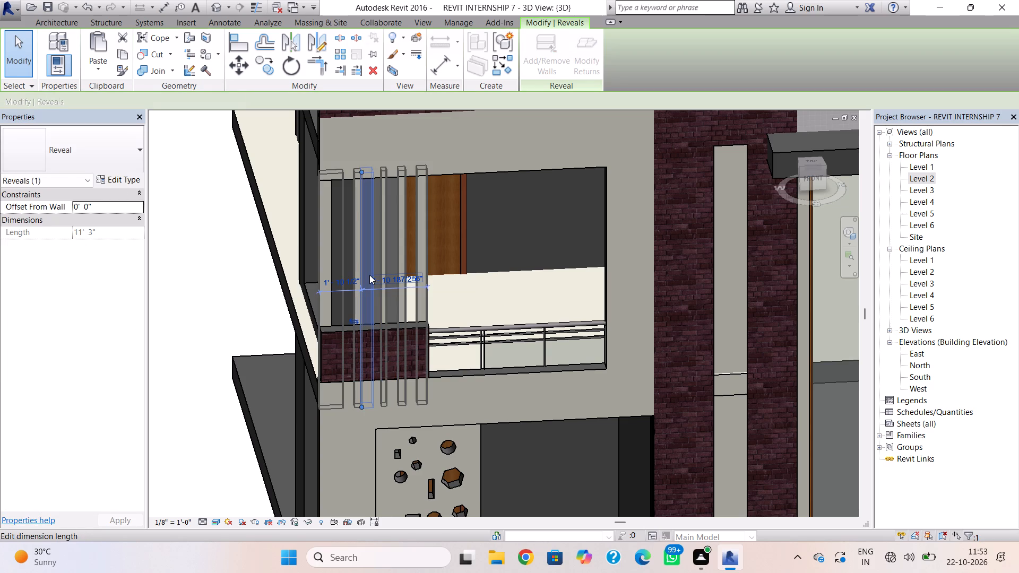
key(Escape)
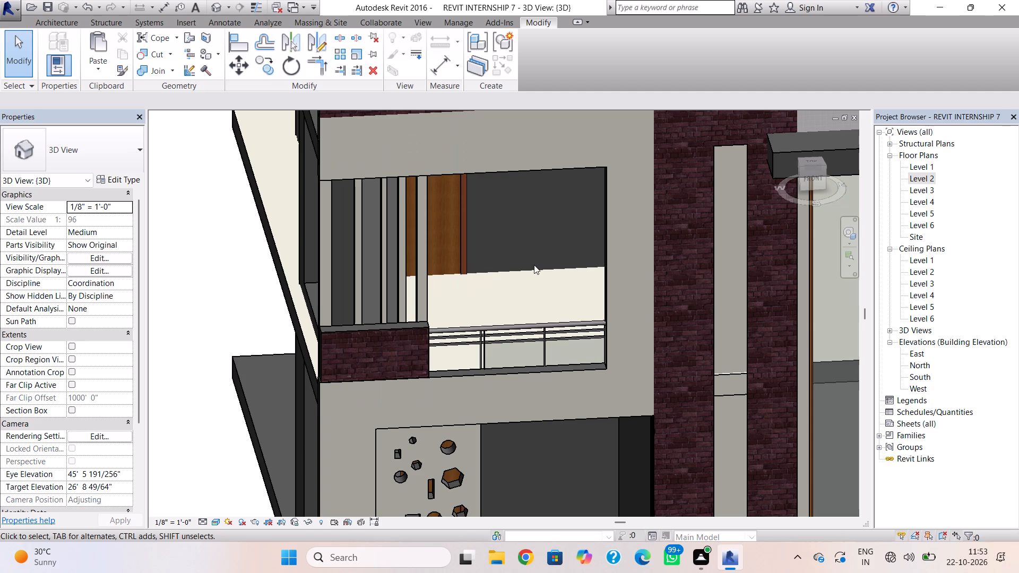
Paint the top face of the Generic - 12" roof with the Earth material.
scroll(534, 265, down, 3)
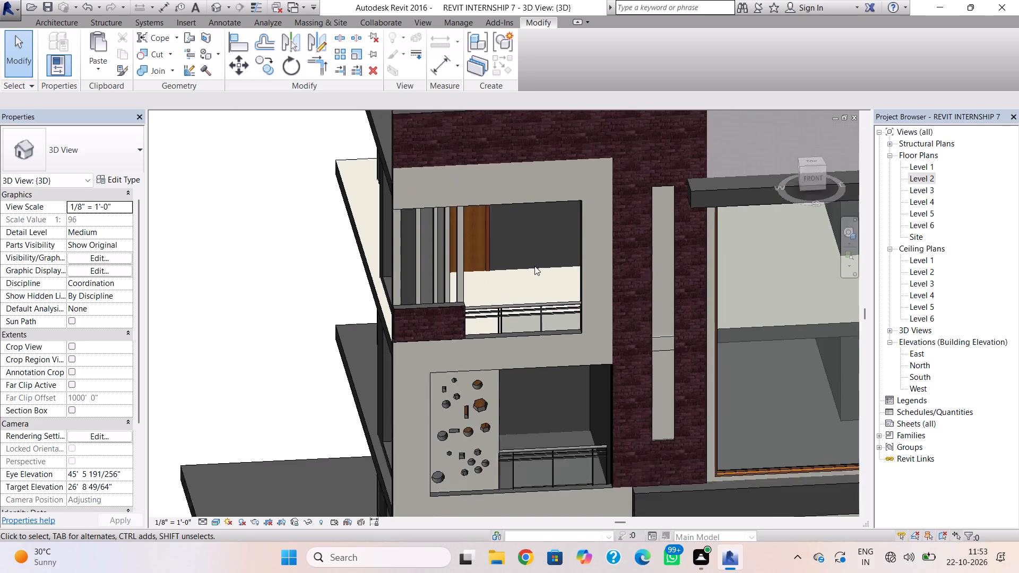
scroll(534, 266, down, 5)
middle_drag(539, 270, 463, 315)
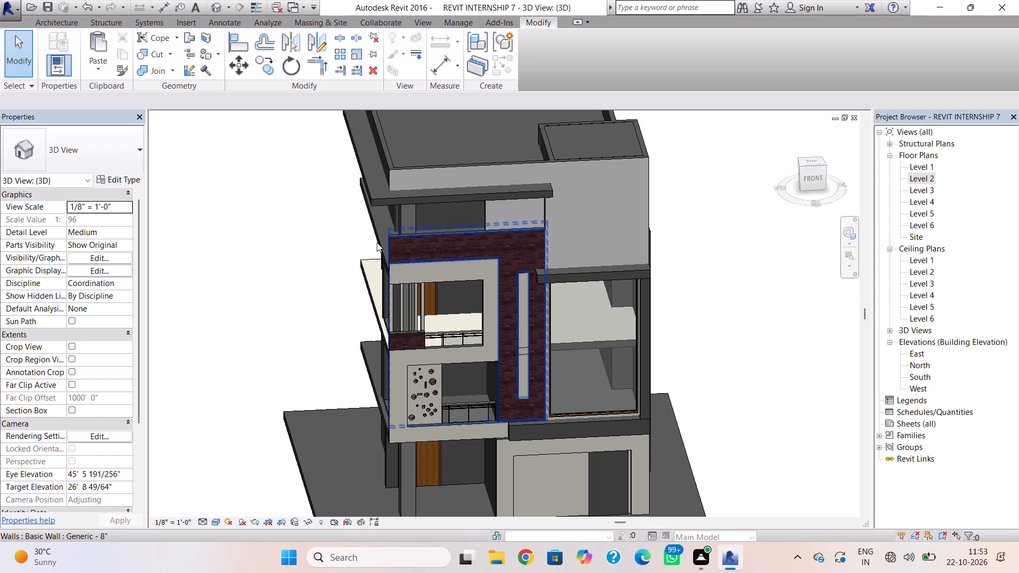
click(207, 50)
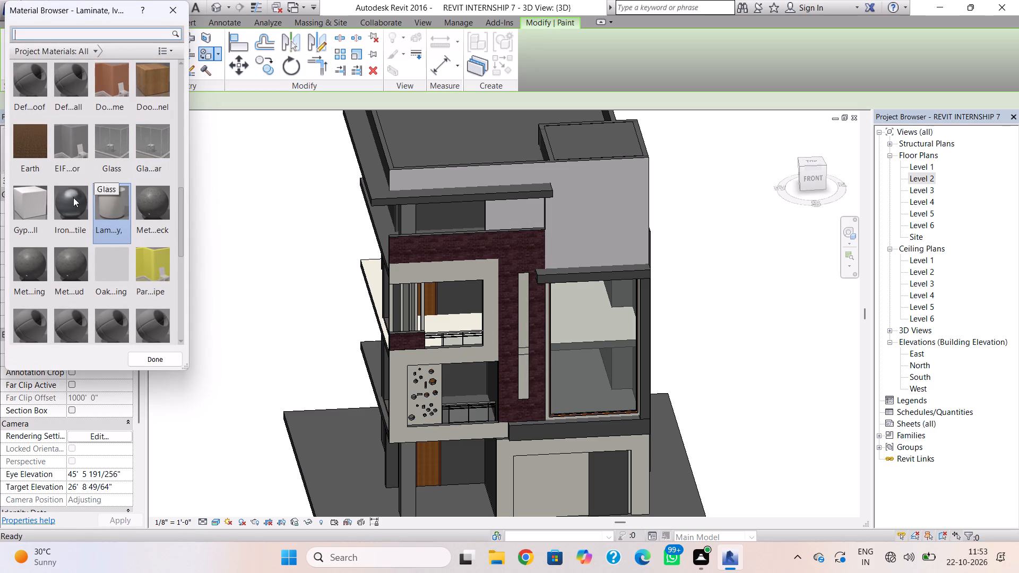
click(36, 144)
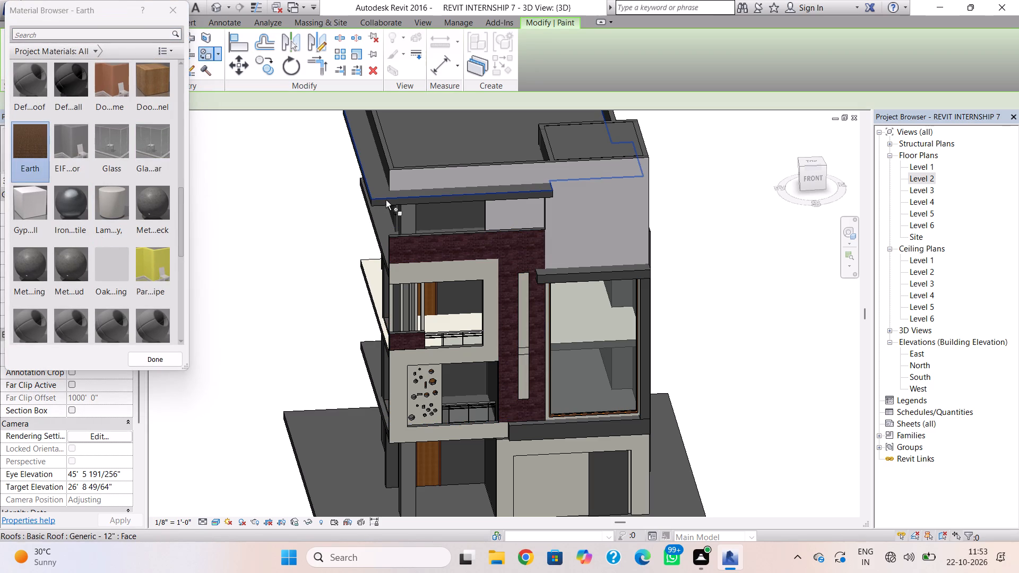
click(386, 200)
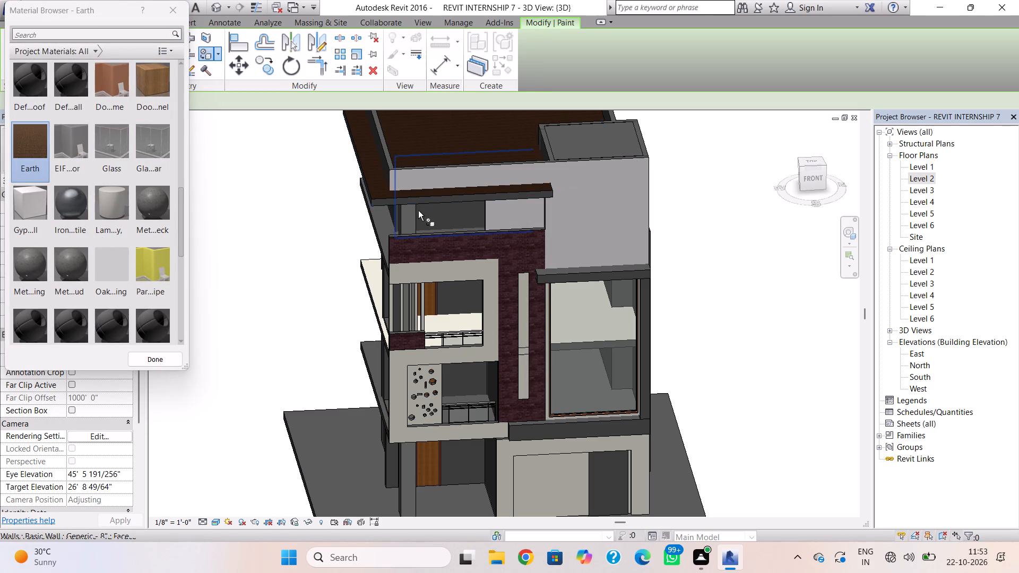
Paint the underside and the front edge of the Generic - 12" roof overhang with Earth, and finish painting.
shift+right_drag(419, 215, 400, 90)
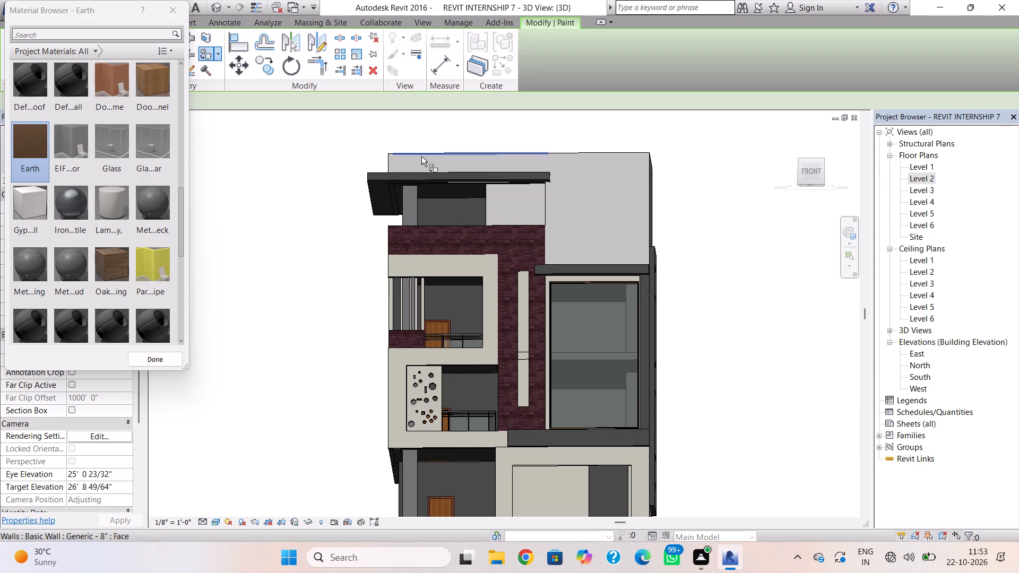
scroll(425, 177, up, 4)
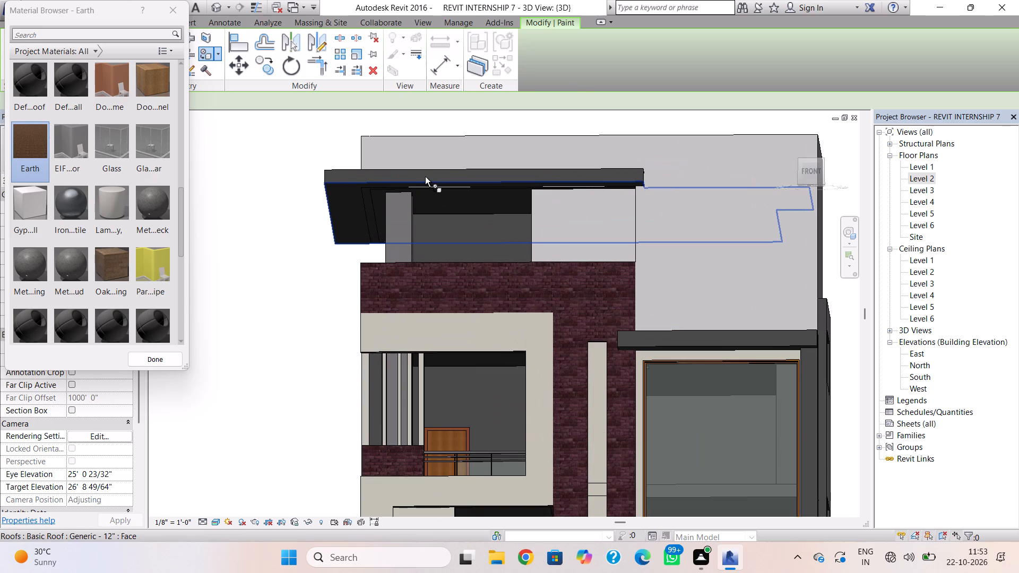
click(425, 177)
click(468, 173)
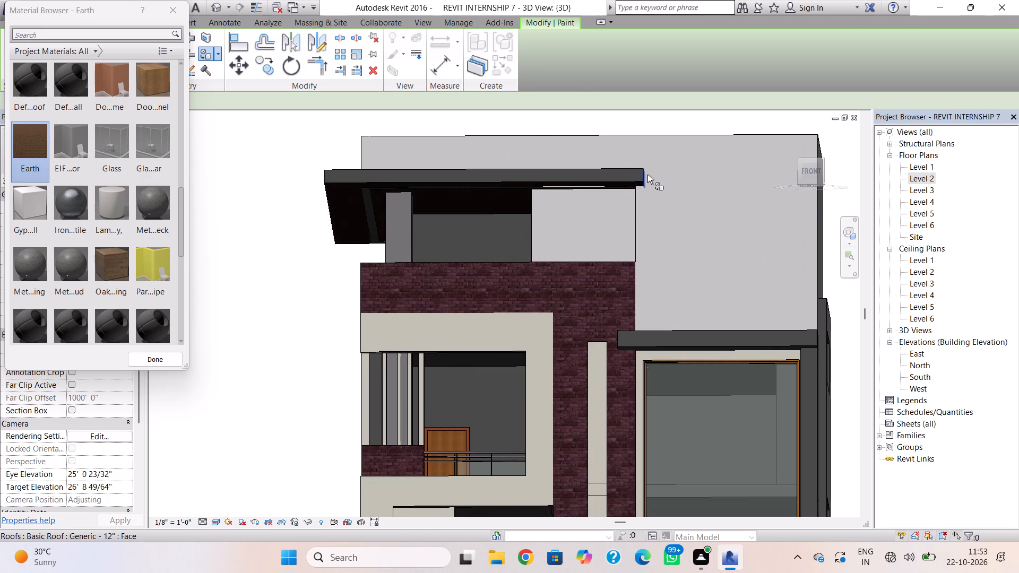
scroll(647, 175, up, 2)
click(633, 181)
click(634, 175)
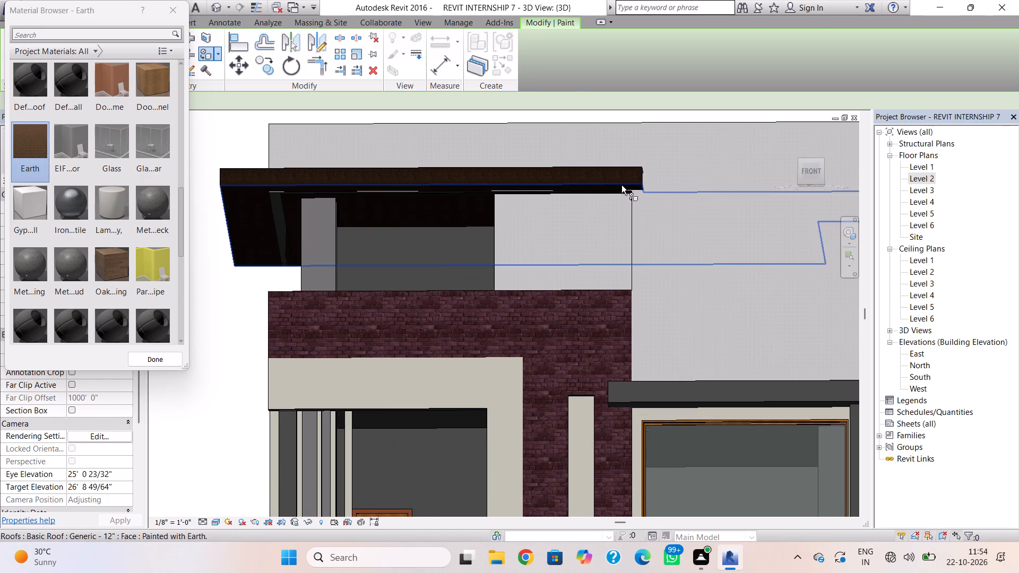
scroll(438, 233, down, 1)
key(Escape)
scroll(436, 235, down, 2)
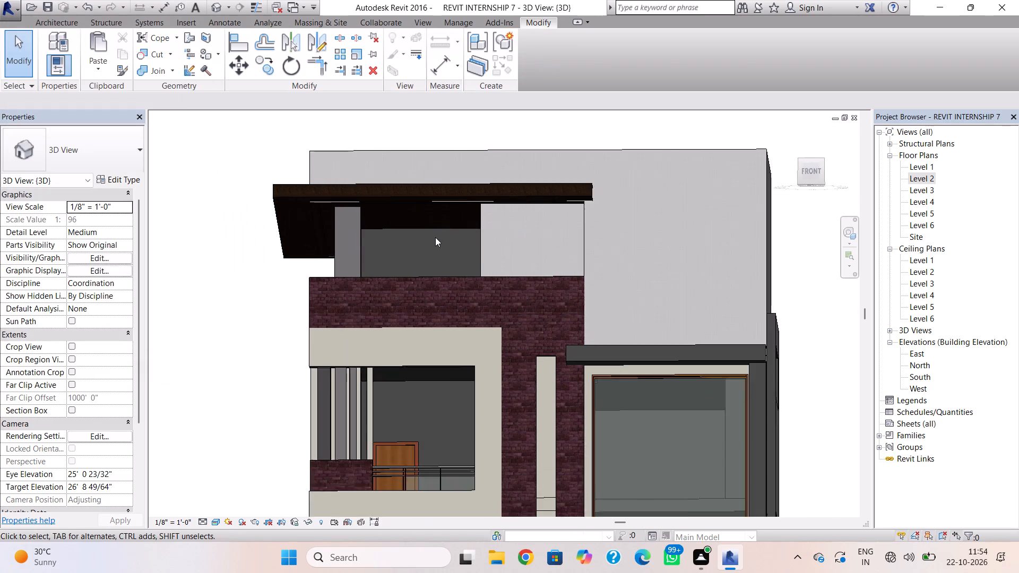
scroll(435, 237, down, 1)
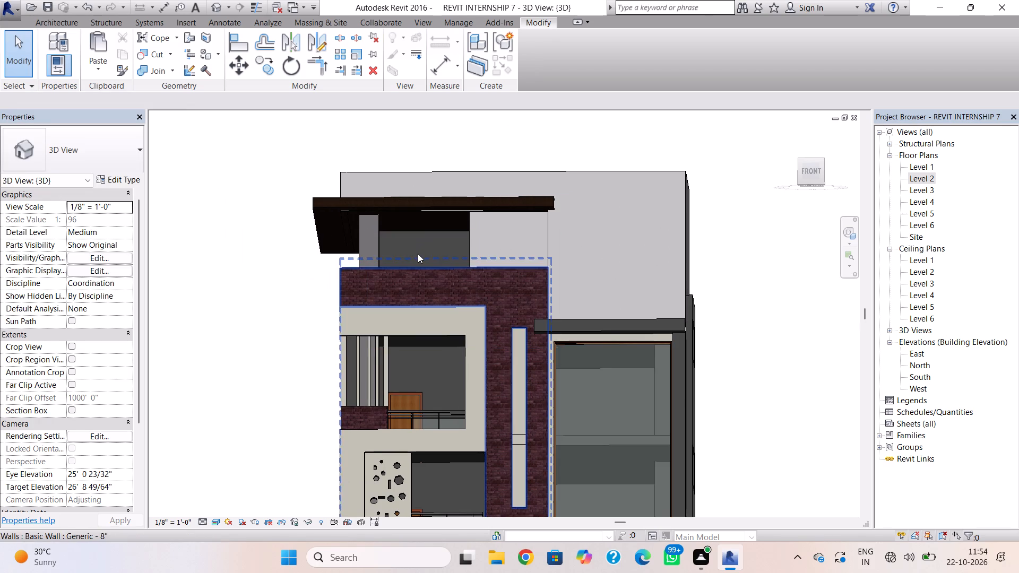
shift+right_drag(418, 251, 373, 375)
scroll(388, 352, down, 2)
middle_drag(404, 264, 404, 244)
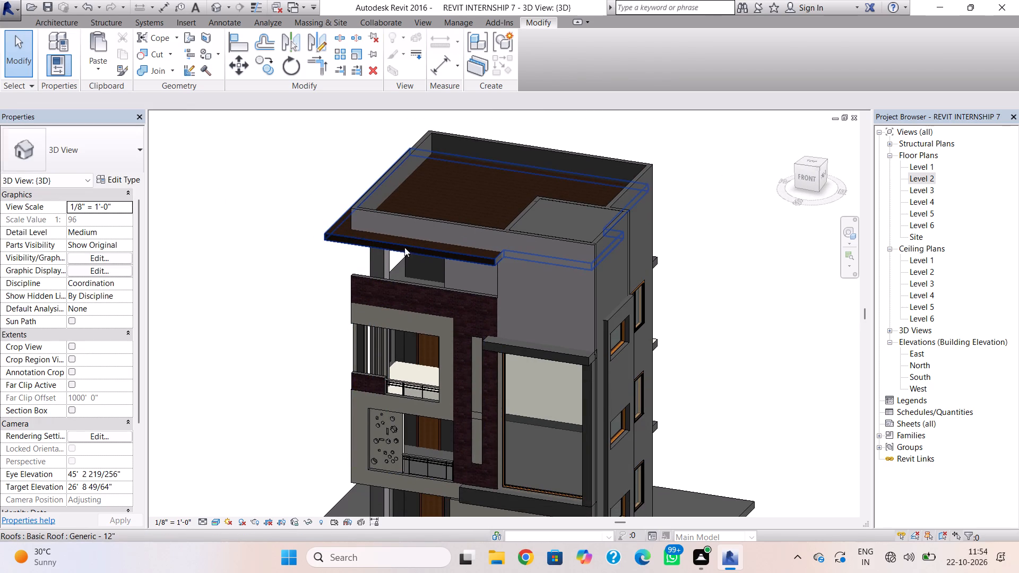
Paint the narrow front-facing edge of the projecting Walls 2 surround around the side windows with the Earth material.
scroll(403, 253, down, 2)
middle_drag(402, 263, 395, 222)
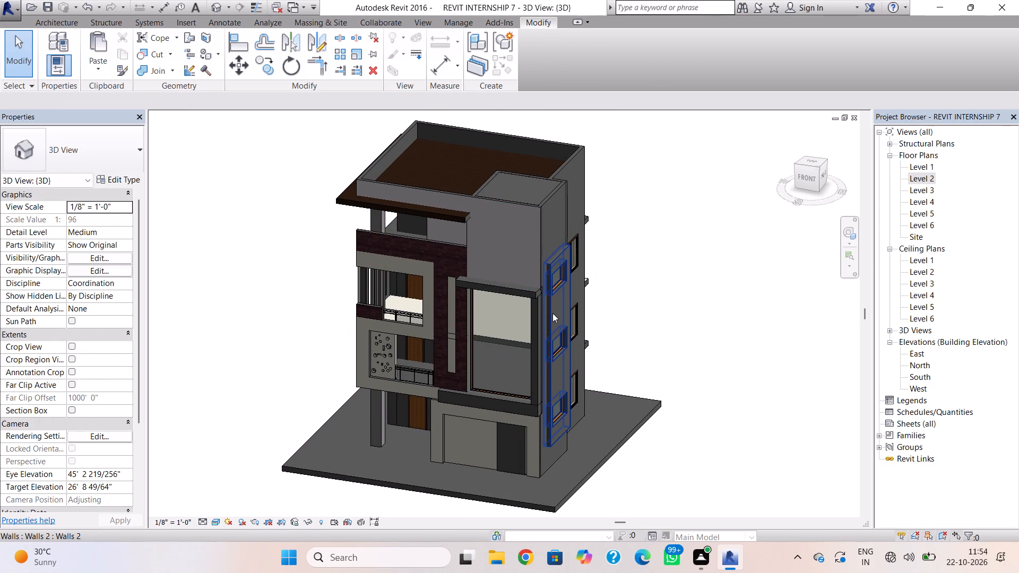
click(552, 313)
key(Escape)
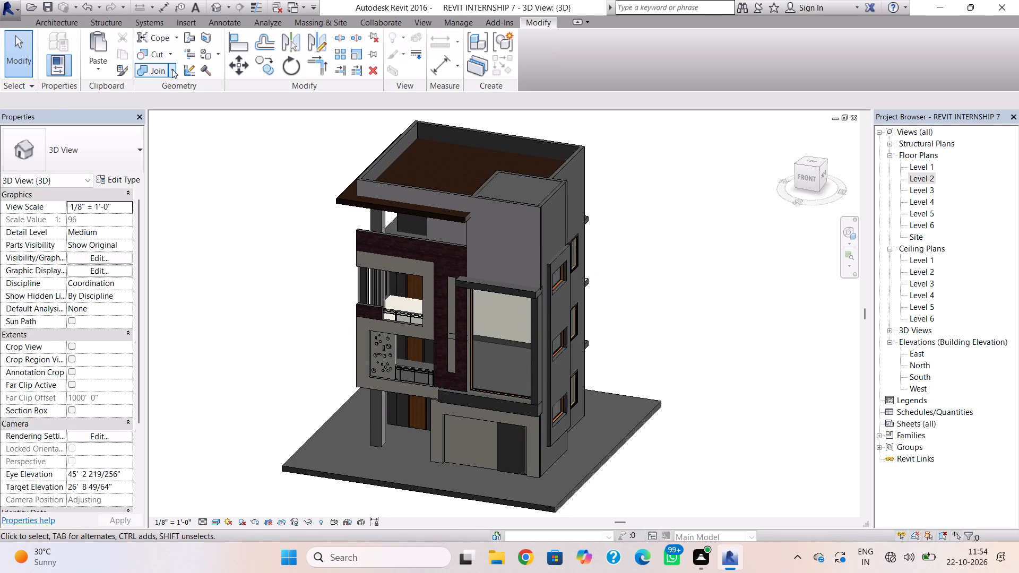
click(200, 55)
click(14, 195)
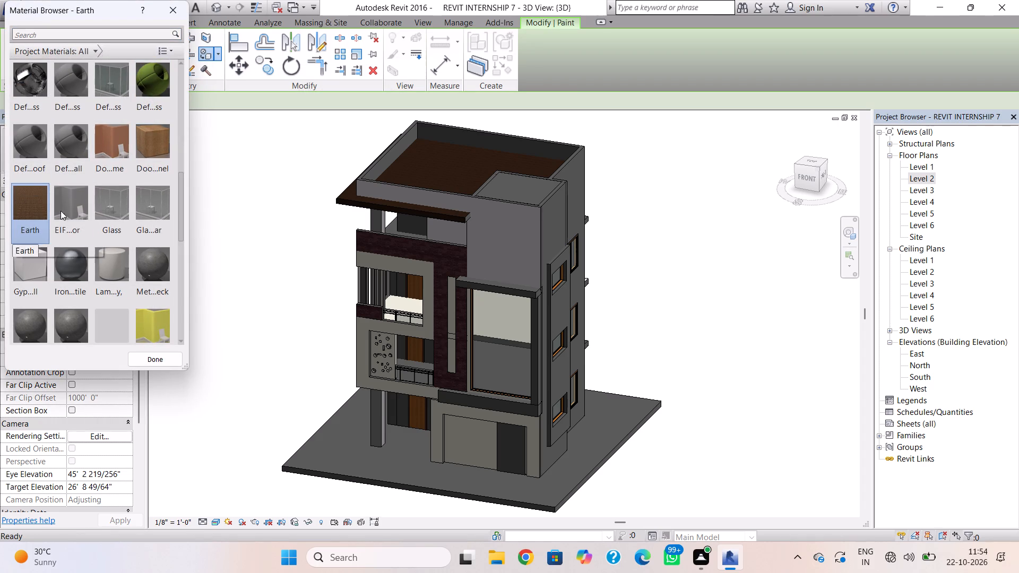
click(551, 312)
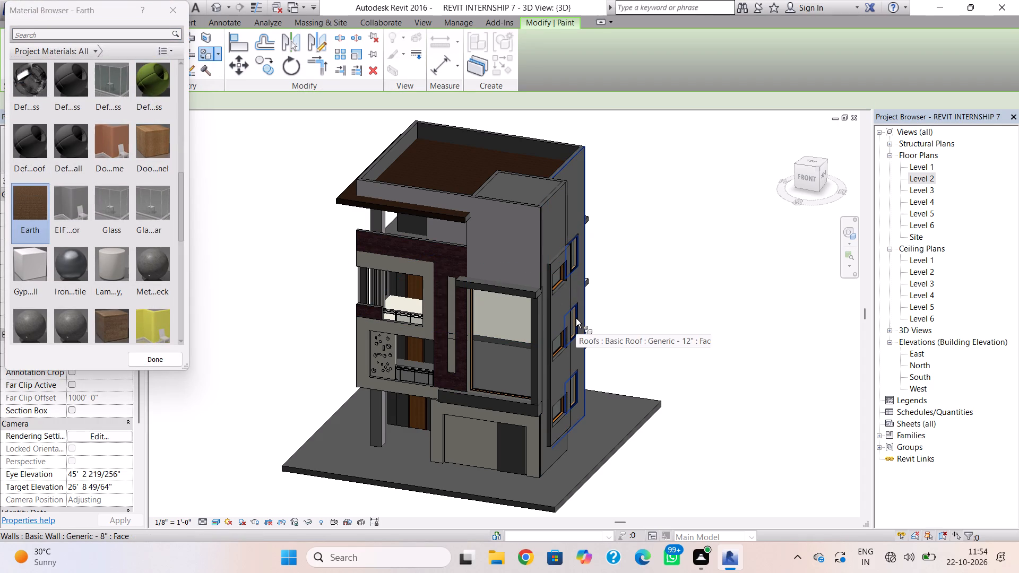
shift+right_drag(576, 318, 499, 267)
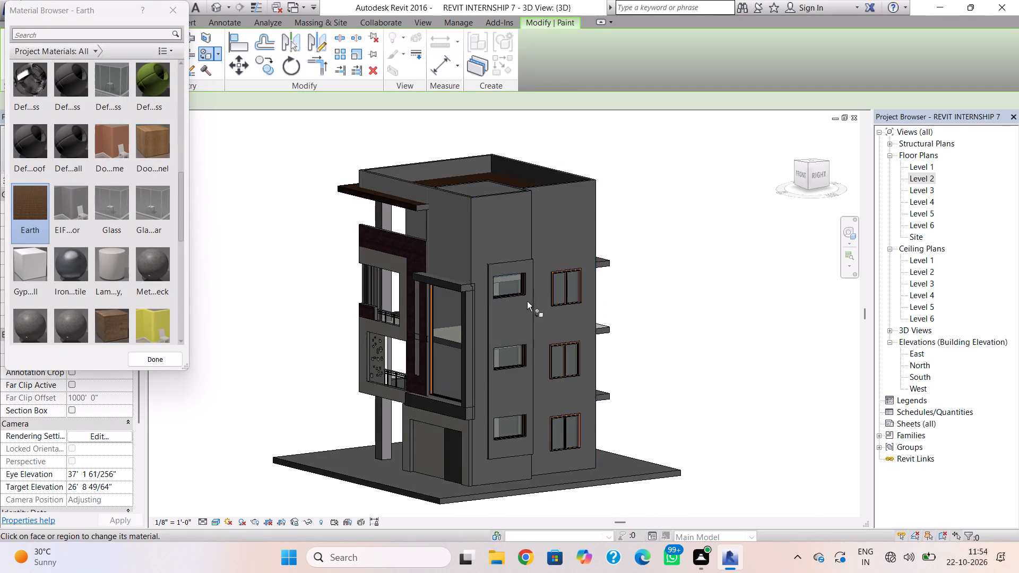
scroll(527, 301, up, 3)
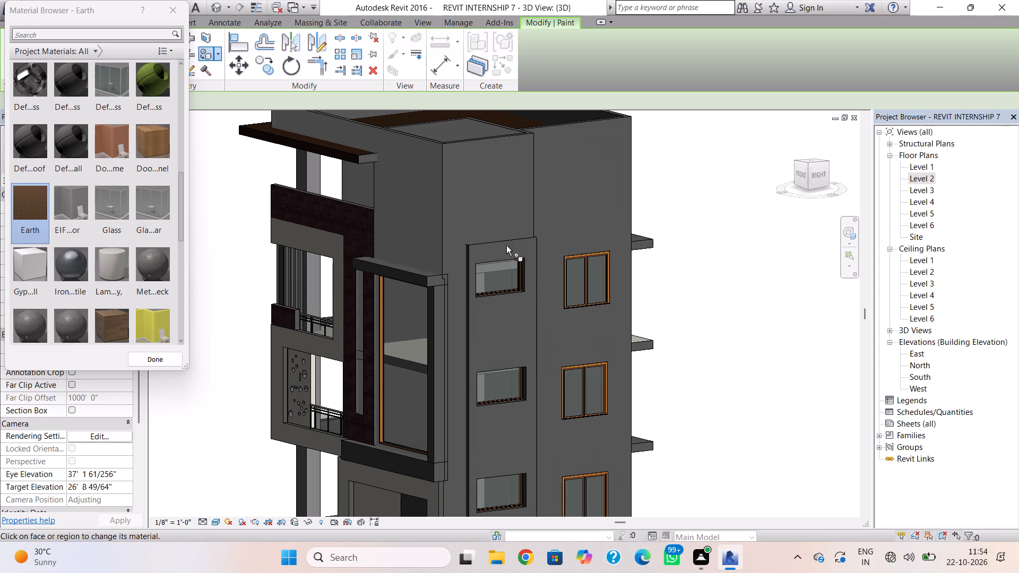
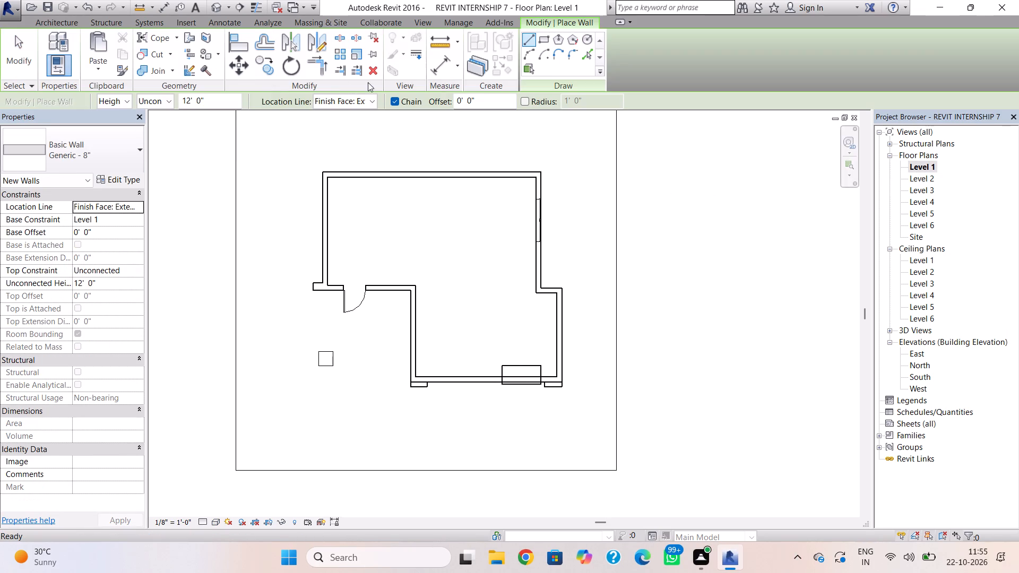
Draw a rectangular loop of Generic - 8" walls about 44' wide around the house, inside the floor slab edge on Level 1.
click(544, 42)
click(268, 145)
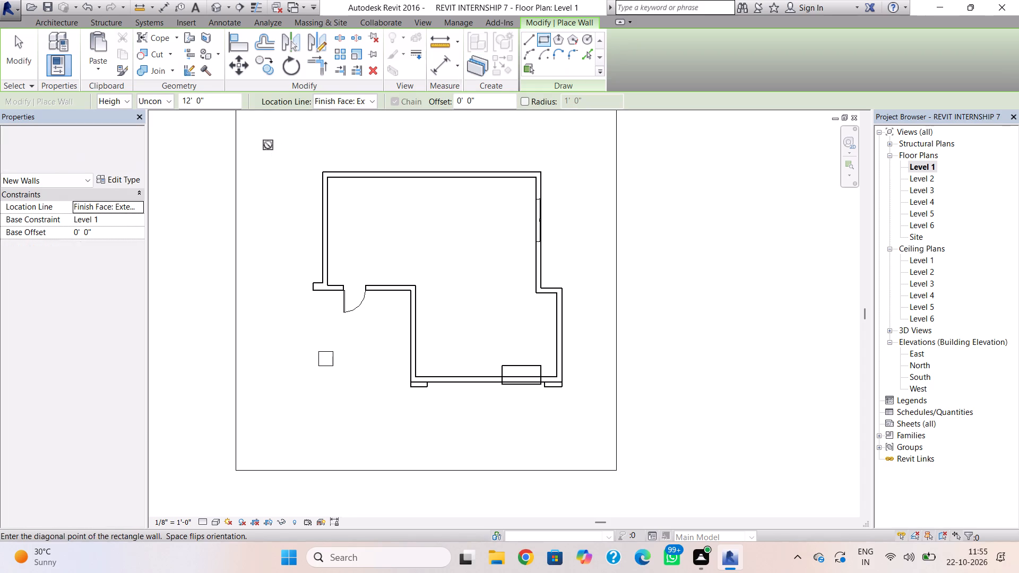
click(594, 450)
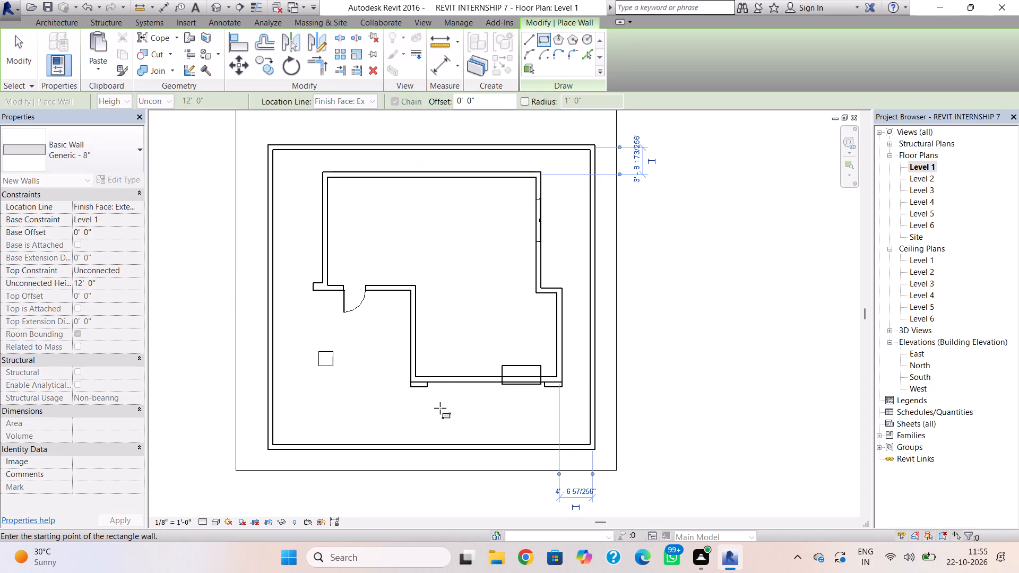
key(Escape)
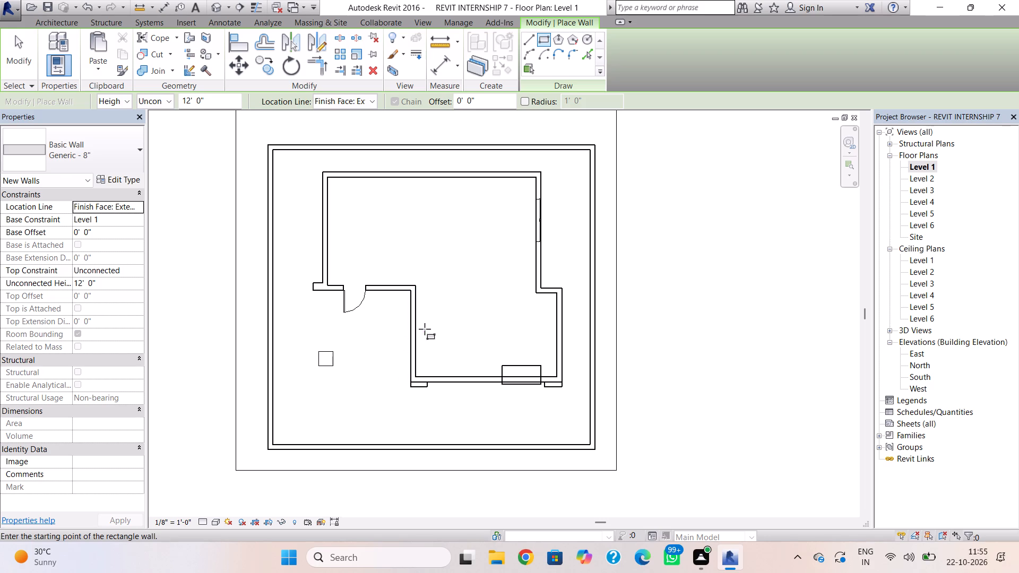
key(Escape)
Nudge the front boundary wall toward the house until it is about 5' 3" from the house's front wall.
click(466, 444)
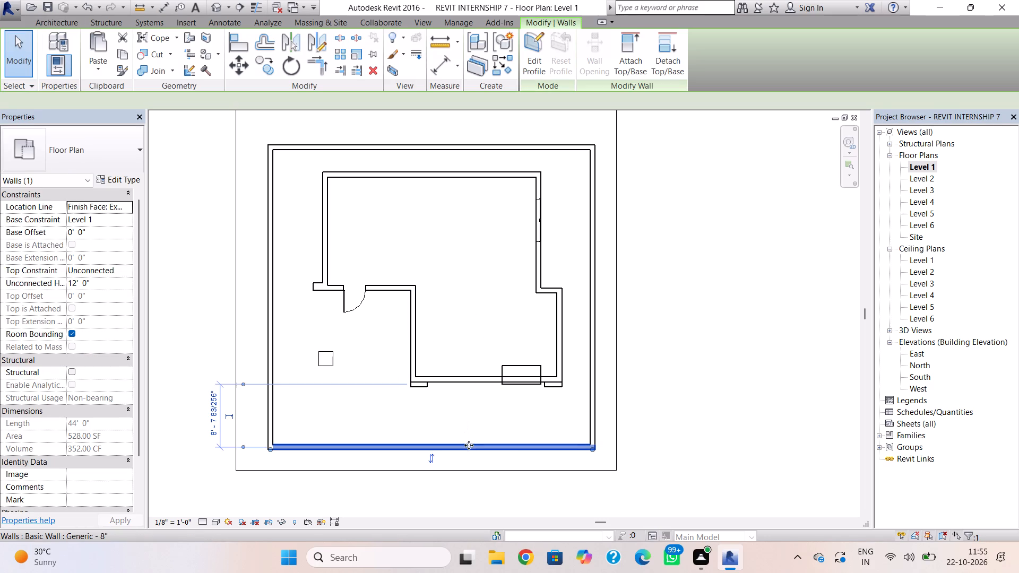
key(Up)
key(Up)
key(Up)
key(Up)
key(Up)
key(Up)
key(Up)
key(Up)
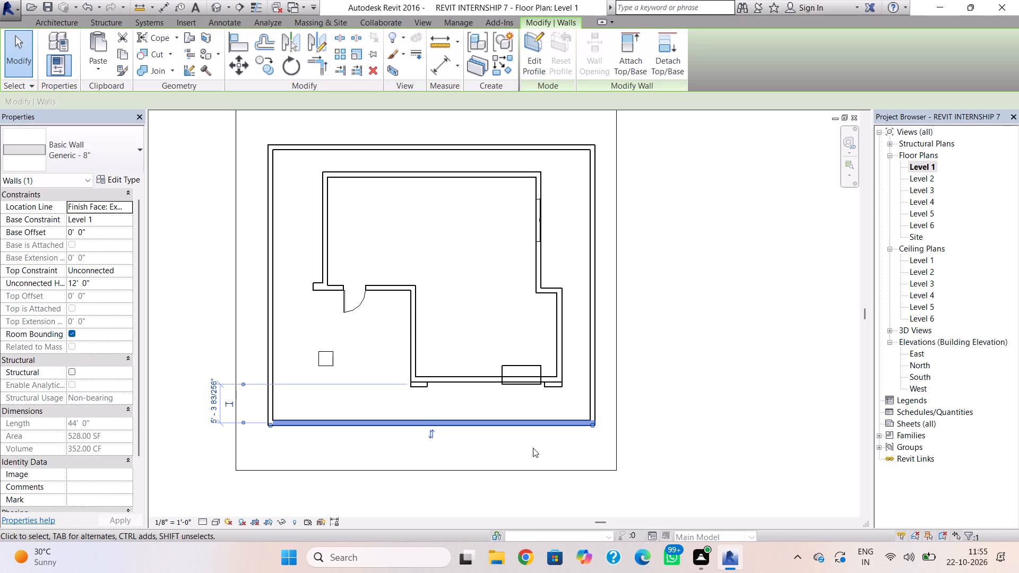
Nudge both side boundary walls slightly inward, bringing the east one to about 4' 1" from the house.
click(588, 403)
key(Left)
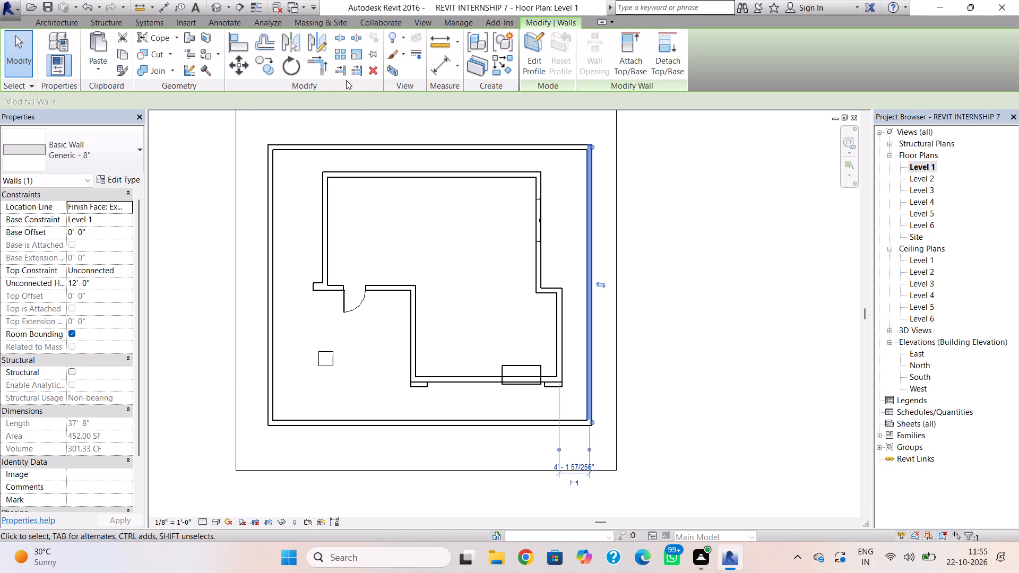
key(Escape)
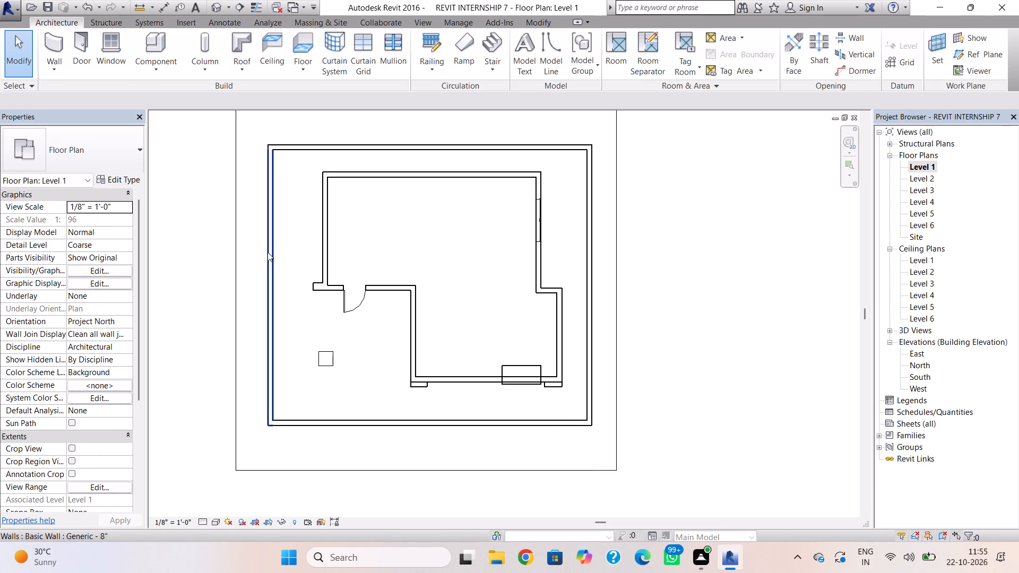
click(271, 256)
key(Right)
key(Right)
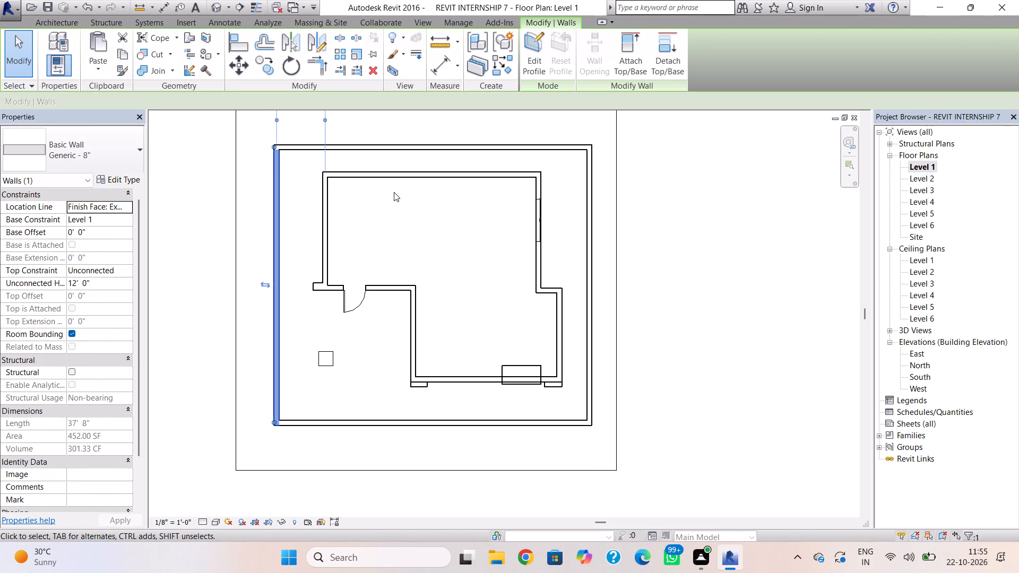
key(Escape)
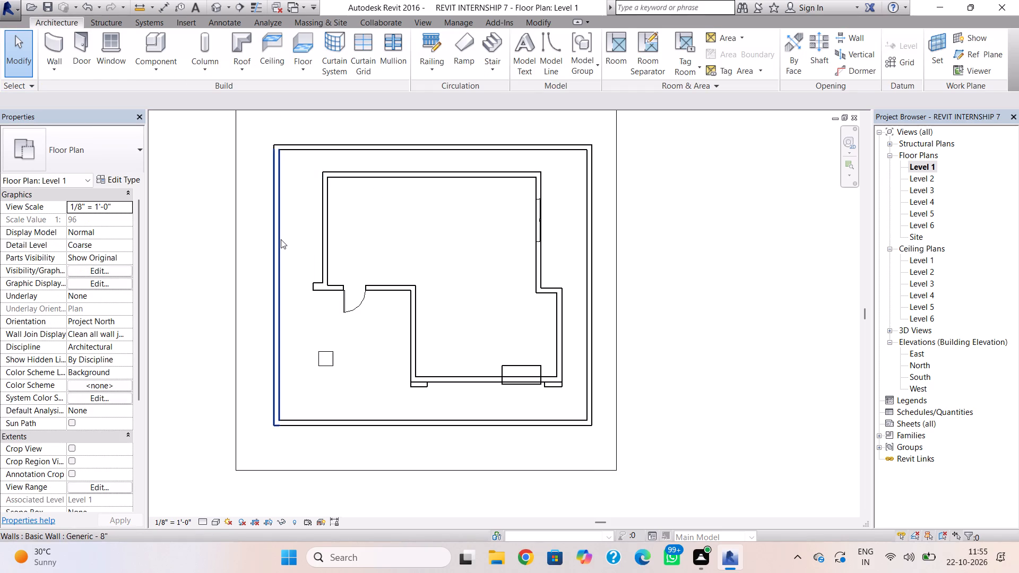
Set the unconnected height of all four boundary walls to 6'.
click(281, 239)
ctrl+click(315, 148)
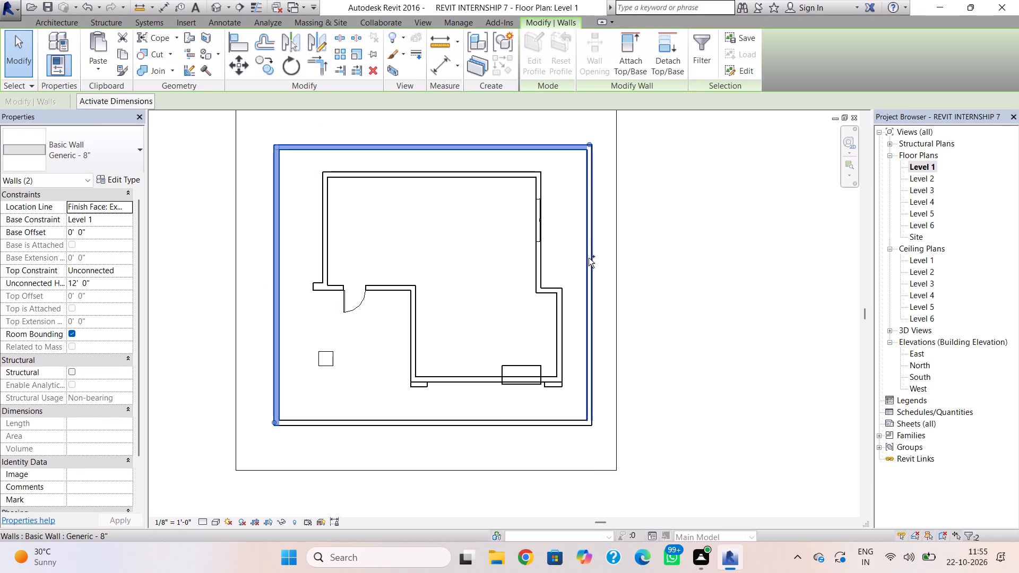
ctrl+click(589, 258)
ctrl+click(493, 419)
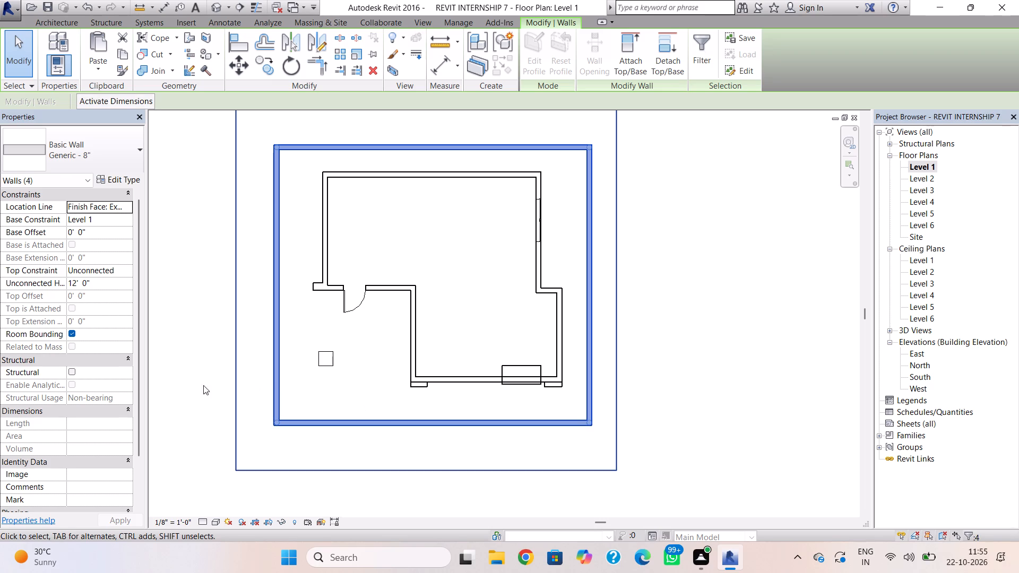
click(106, 287)
drag(78, 287, 67, 287)
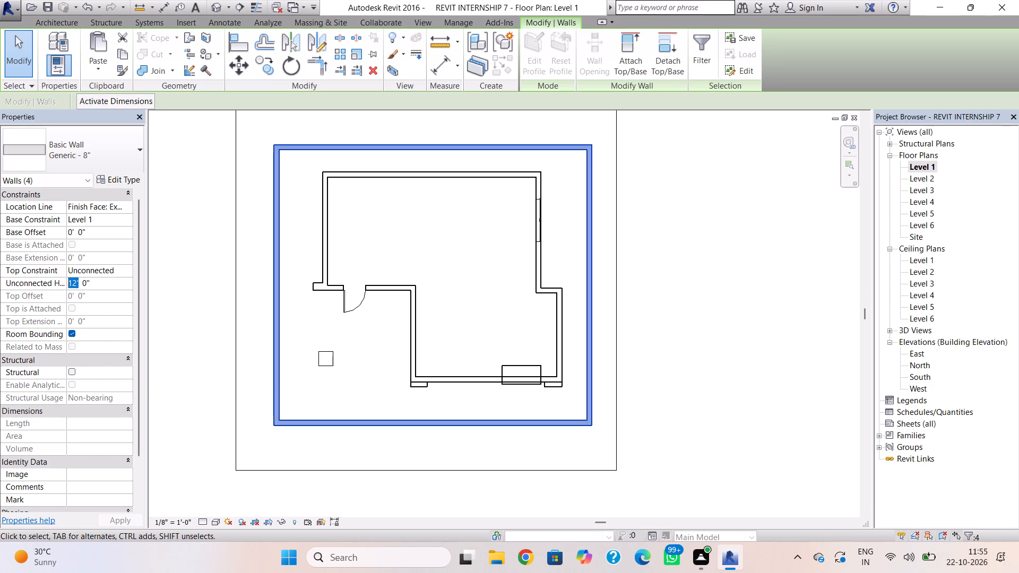
drag(90, 284, 63, 288)
text(6')
key(Return)
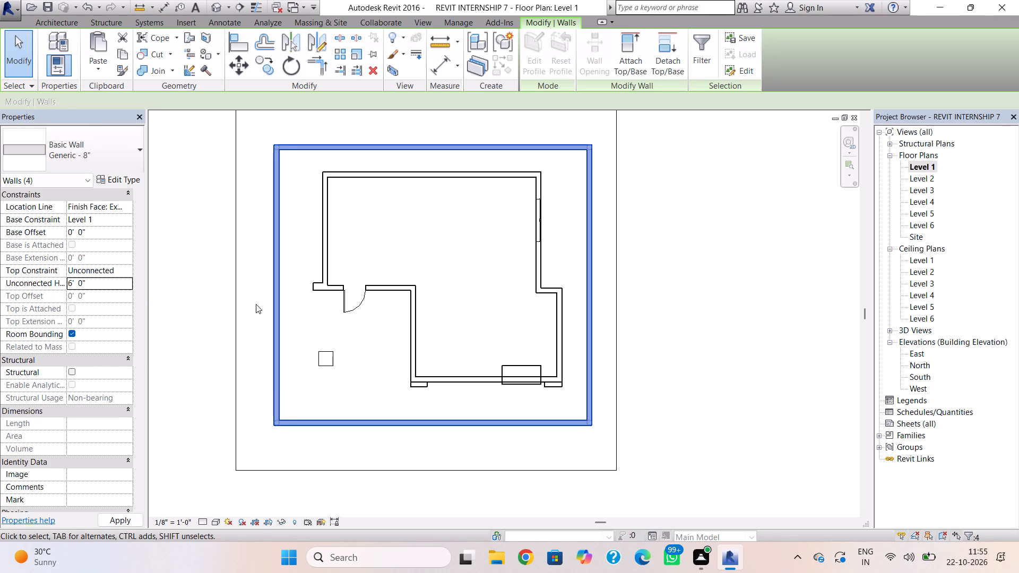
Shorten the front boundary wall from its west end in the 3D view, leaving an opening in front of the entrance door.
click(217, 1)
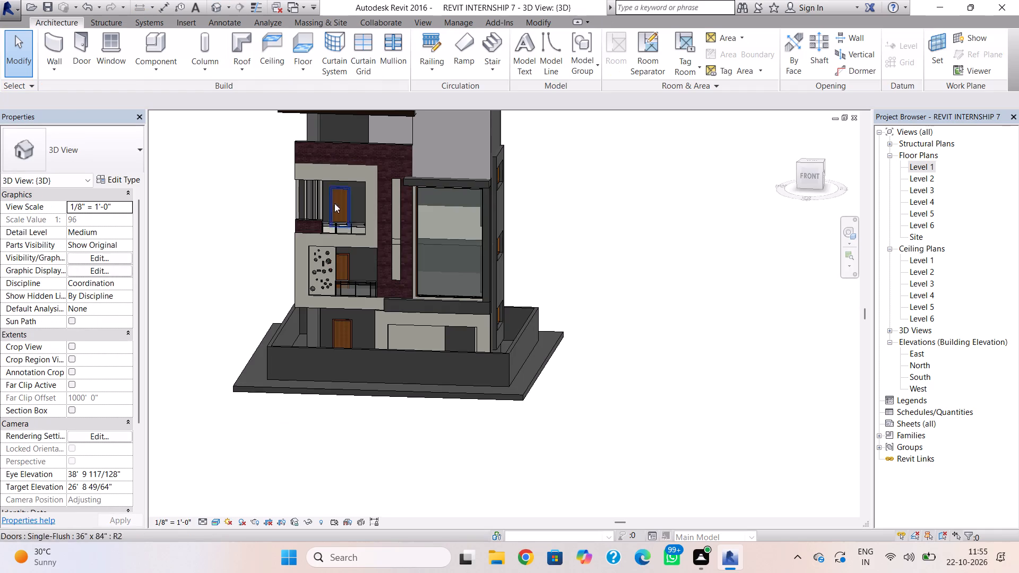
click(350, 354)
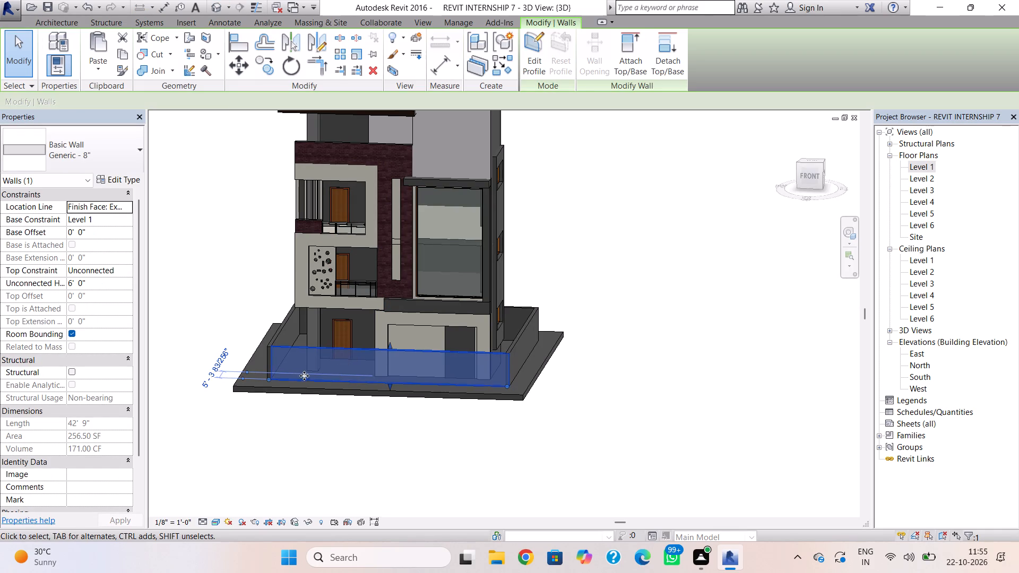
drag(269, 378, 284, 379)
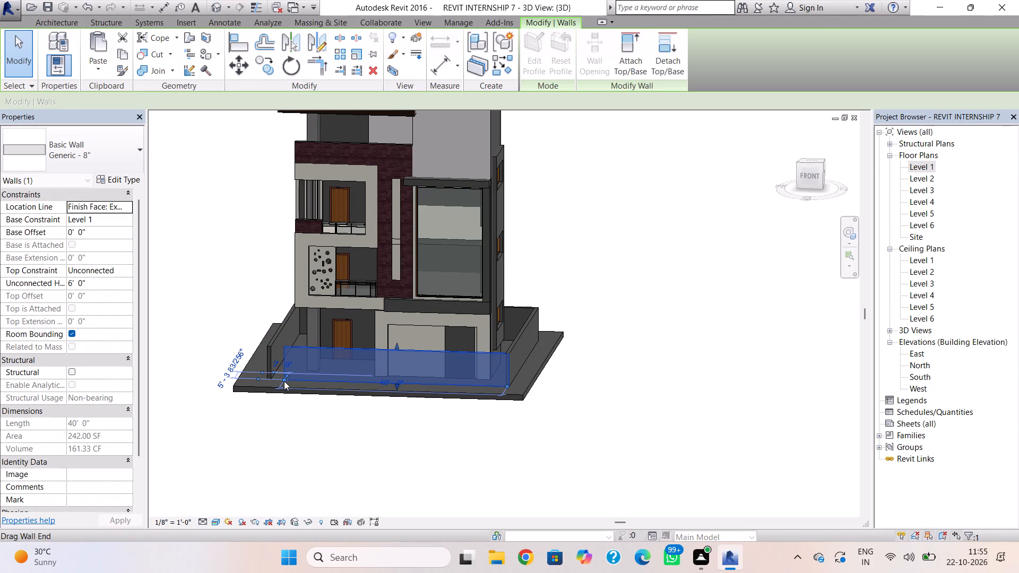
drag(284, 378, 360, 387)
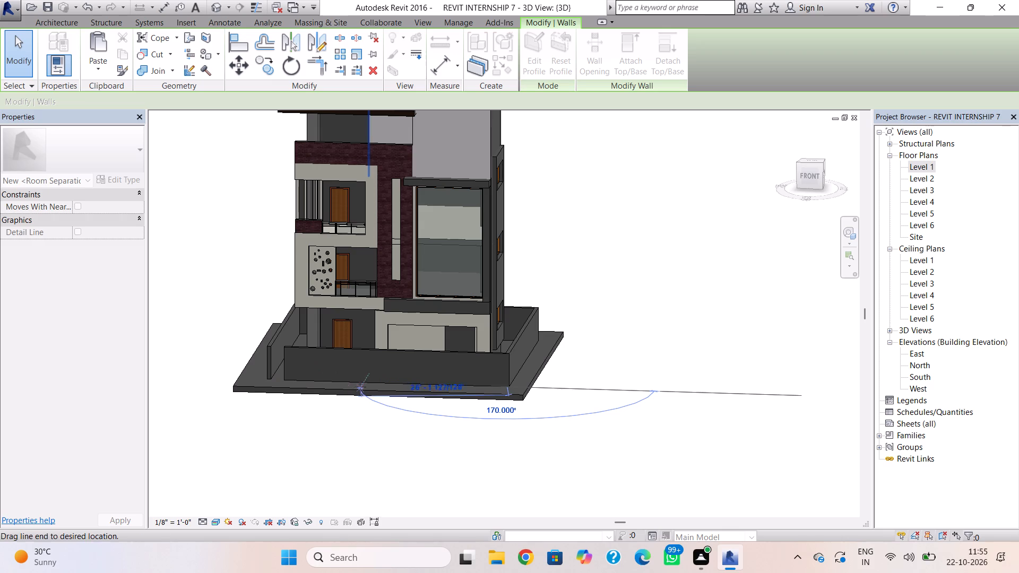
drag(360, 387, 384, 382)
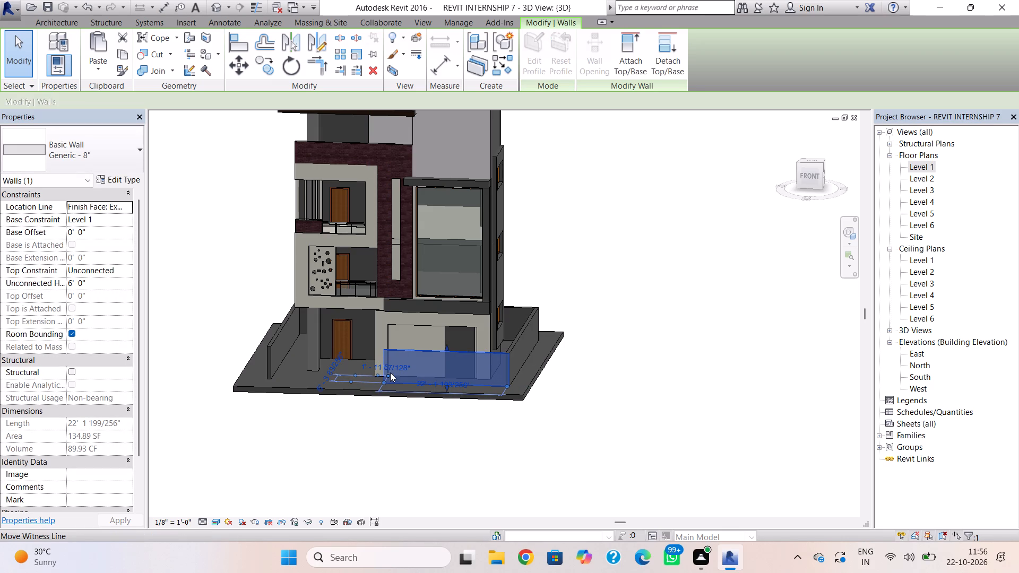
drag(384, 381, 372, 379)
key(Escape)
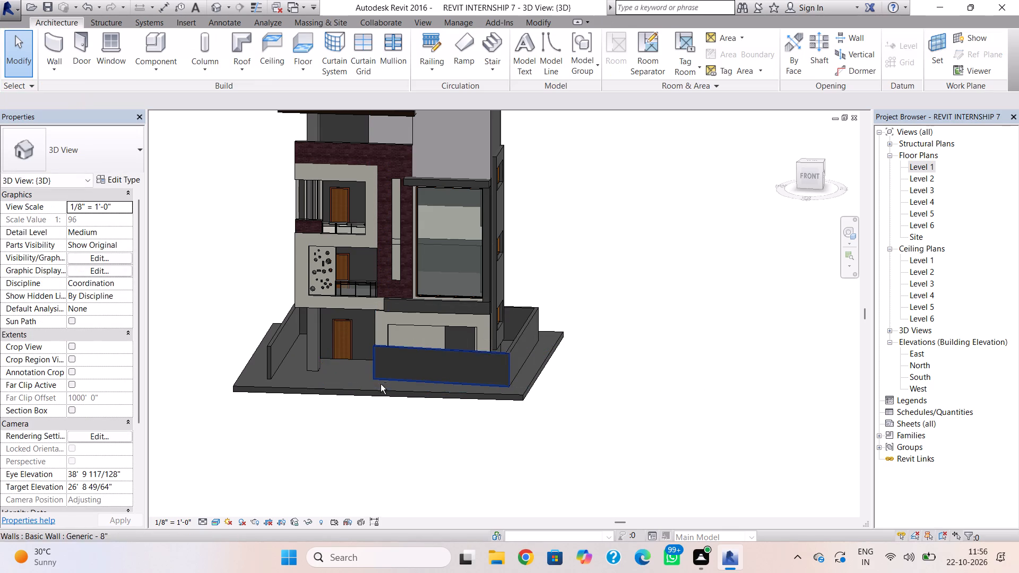
Delete the front boundary wall.
shift+right_drag(381, 384, 430, 527)
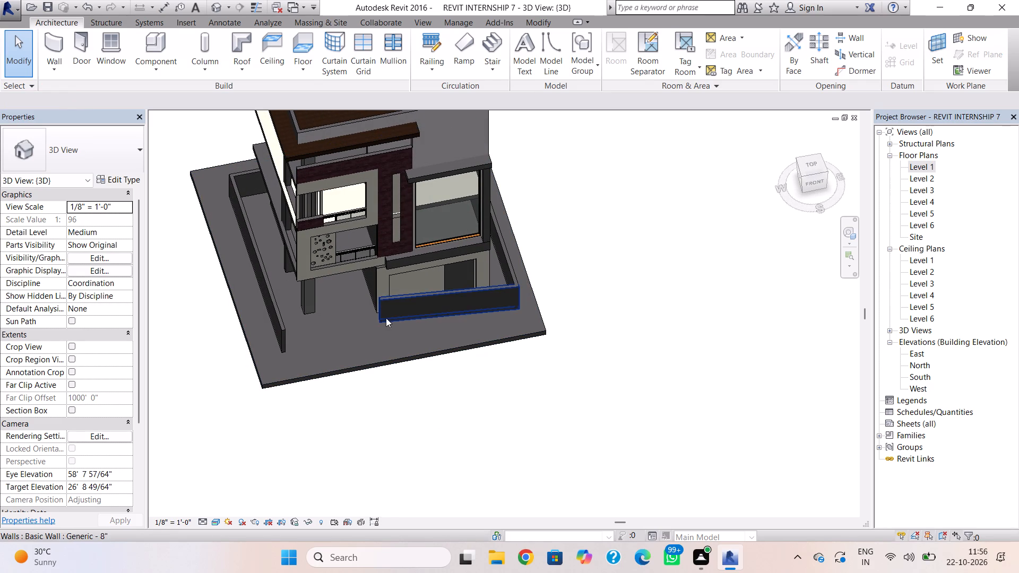
click(386, 317)
key(Delete)
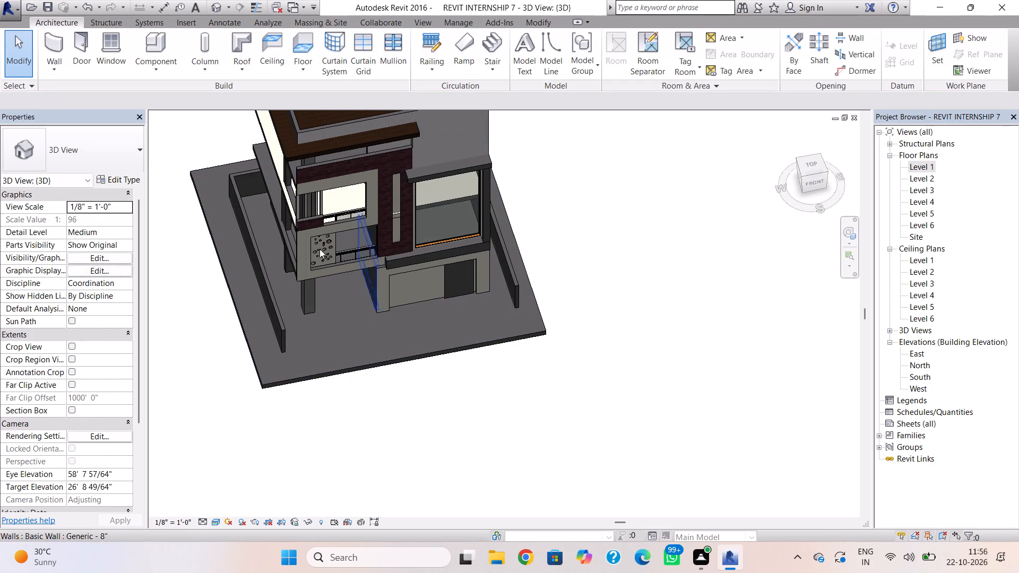
On Level 1, draw a front boundary wall from the east wall's end westward, stopping in line with the projecting front room's west wall.
click(46, 37)
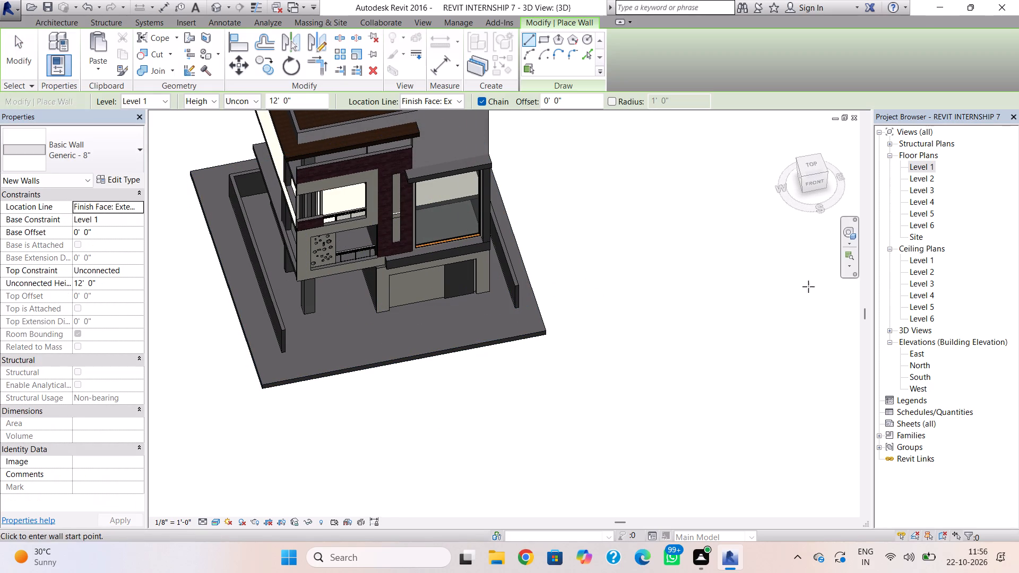
double_click(917, 166)
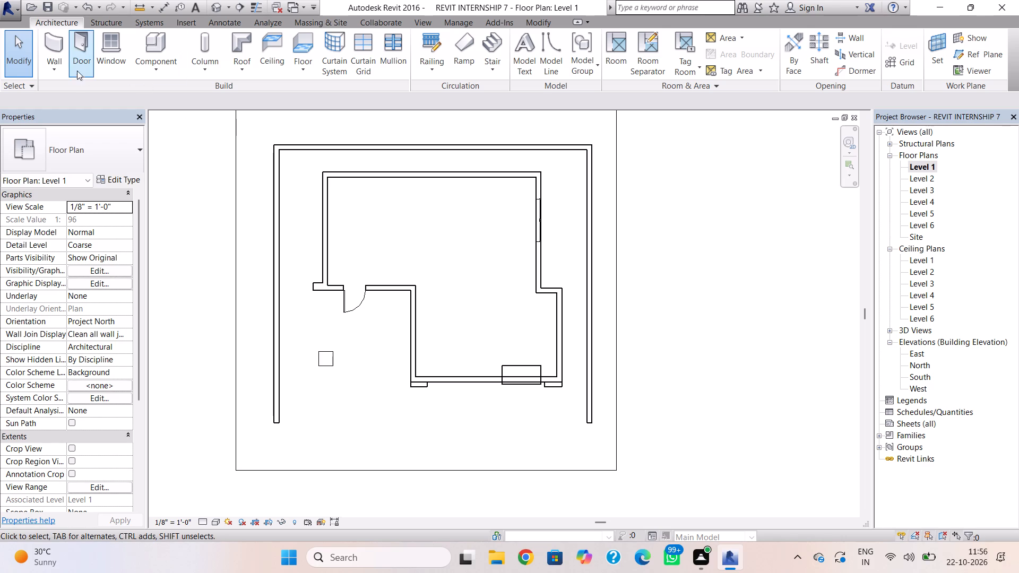
click(51, 47)
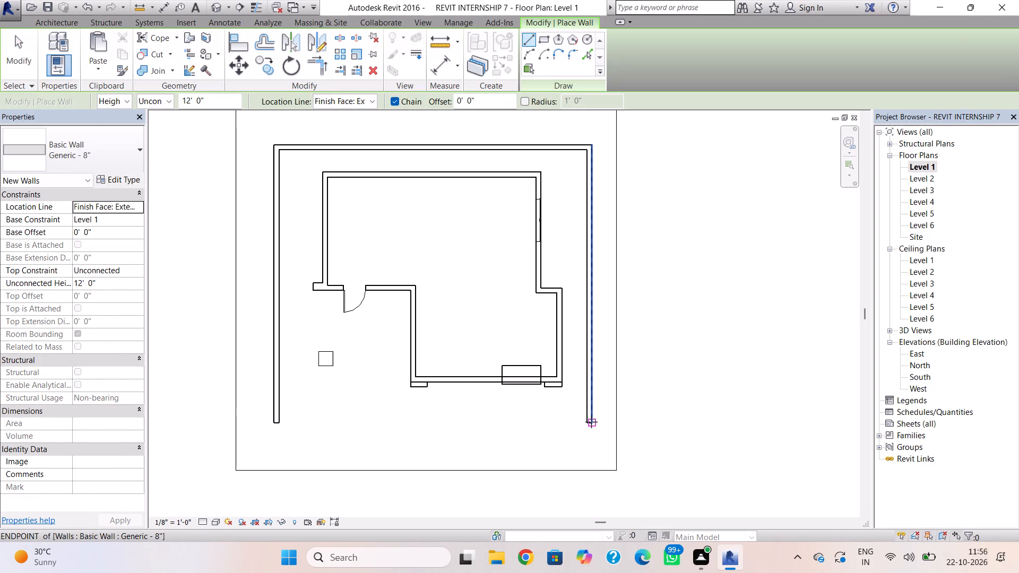
click(591, 422)
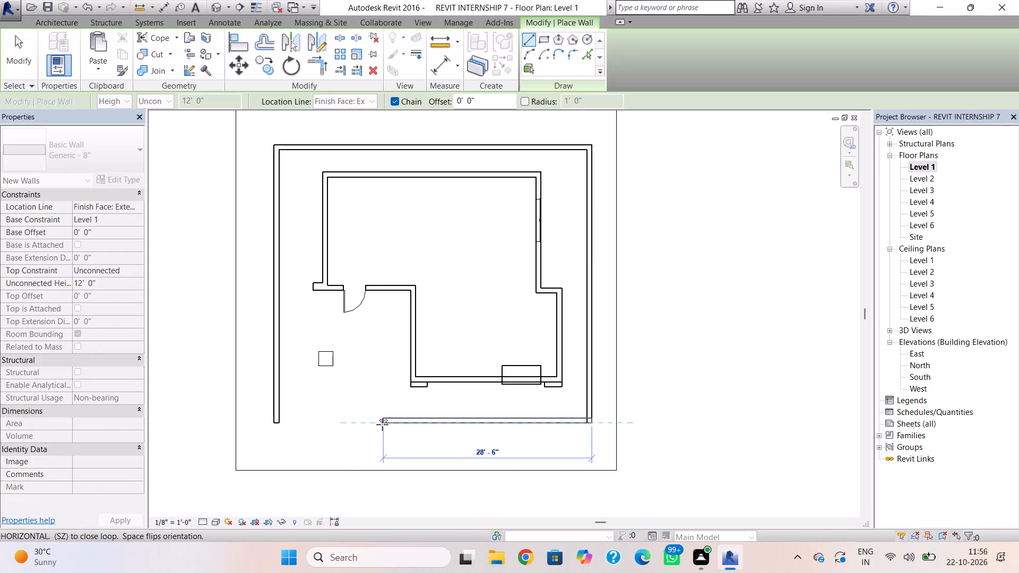
click(408, 422)
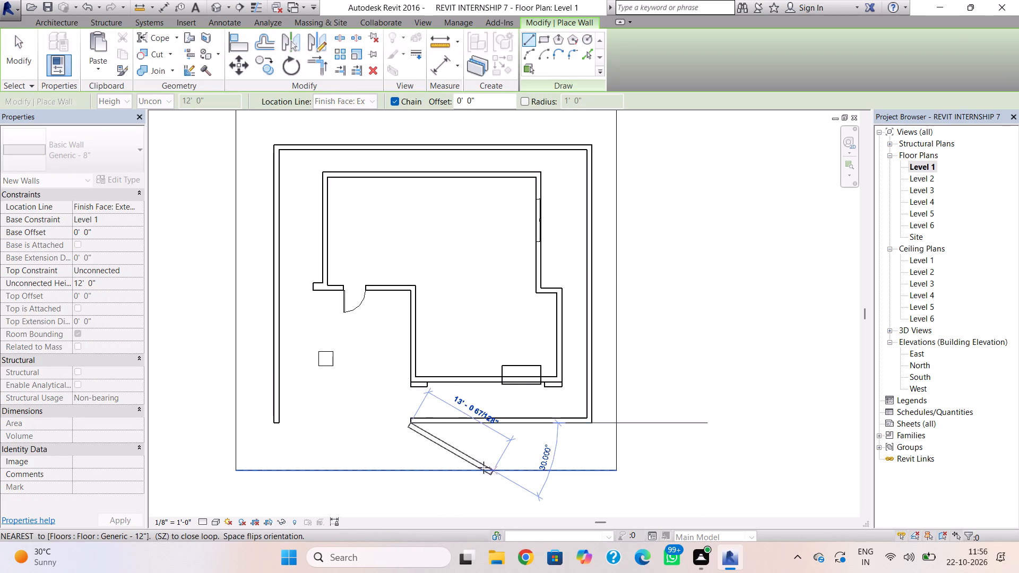
key(Escape)
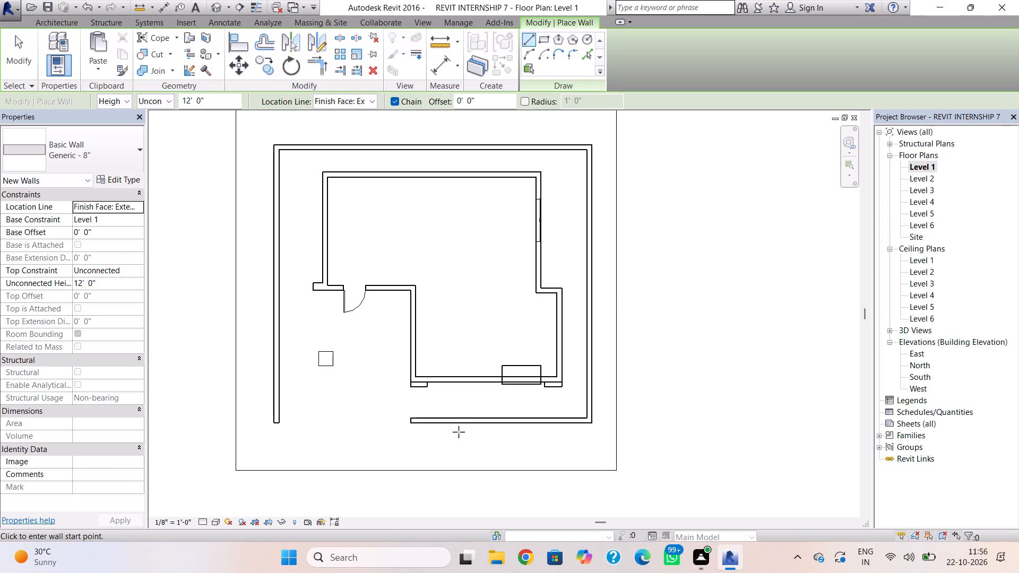
Draw a second front wall about 18' 4" long from the west wall's end to the first segment, flipped to line up with it.
click(281, 421)
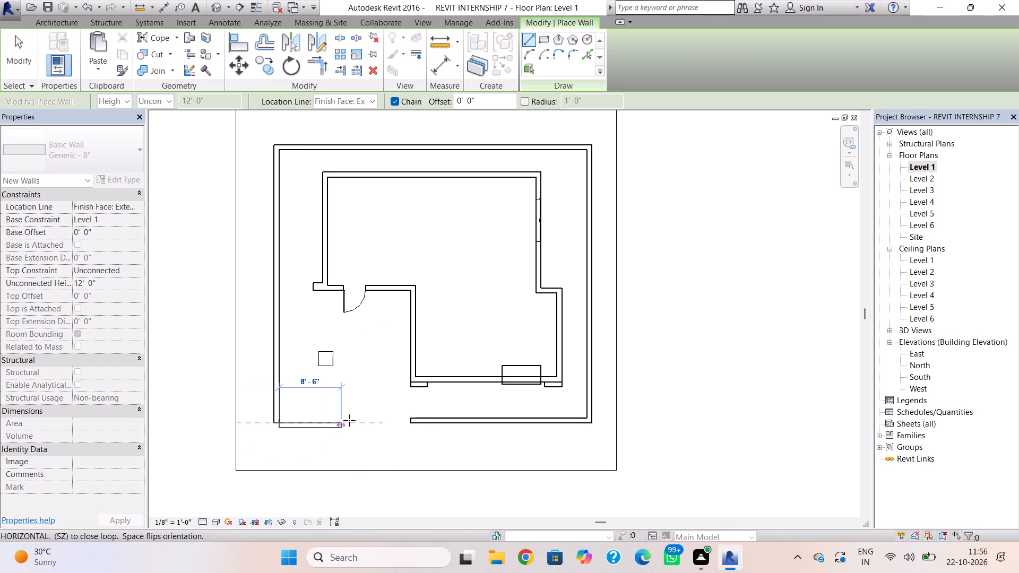
key(space)
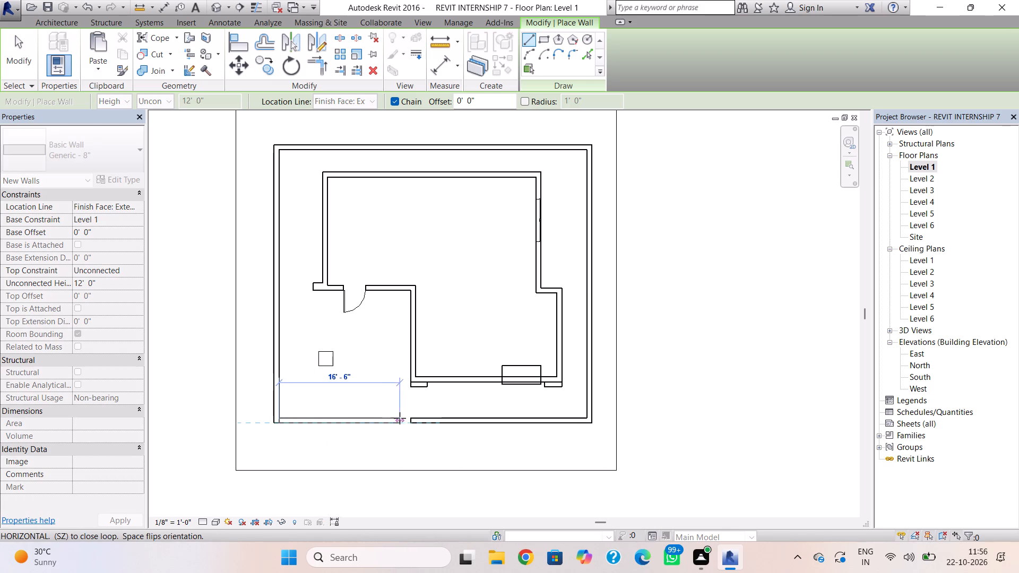
click(411, 419)
key(Escape)
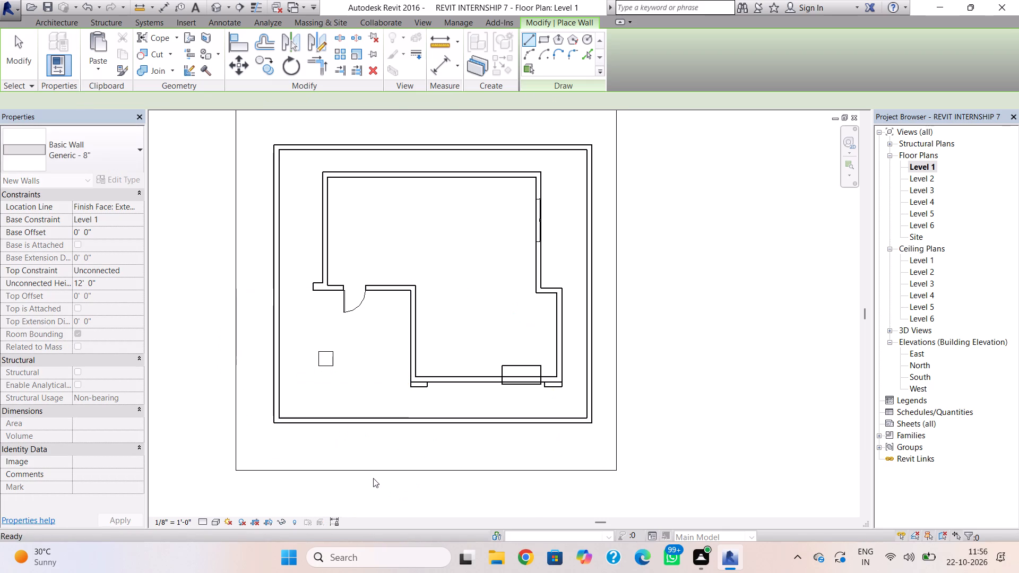
key(Escape)
Set the unconnected height of both front boundary wall segments to 6'.
click(366, 428)
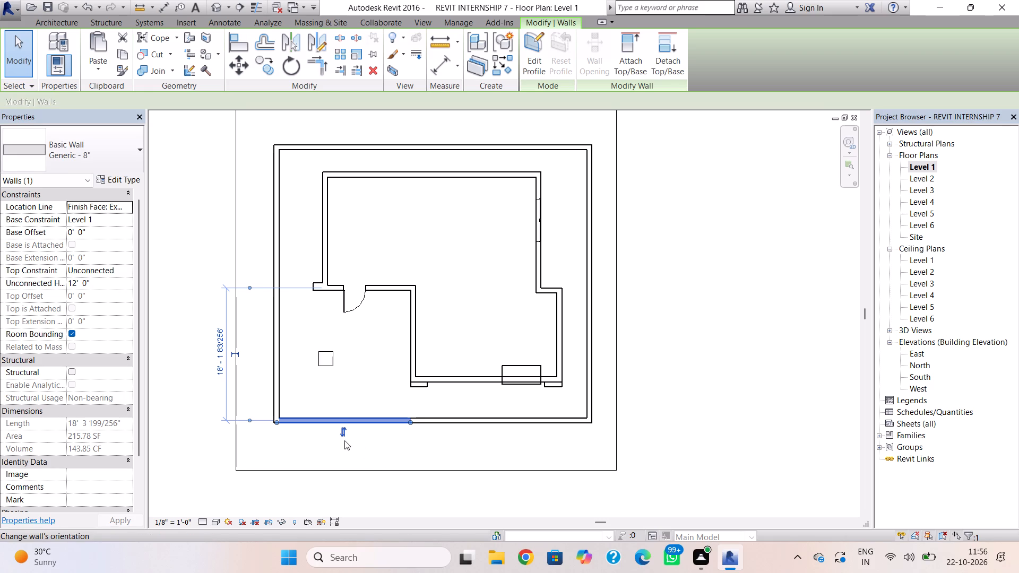
click(213, 6)
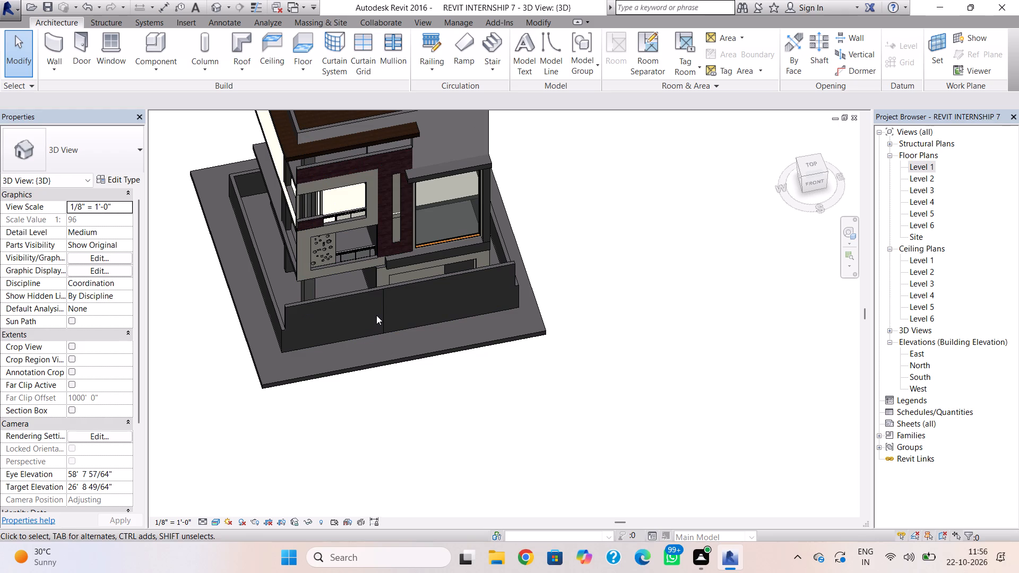
key(Escape)
click(378, 293)
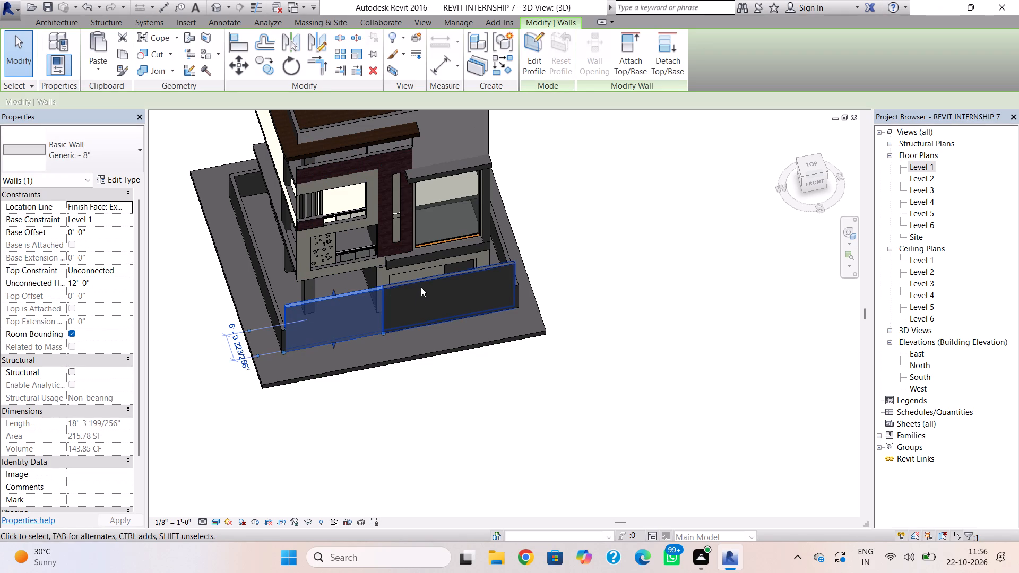
ctrl+click(422, 283)
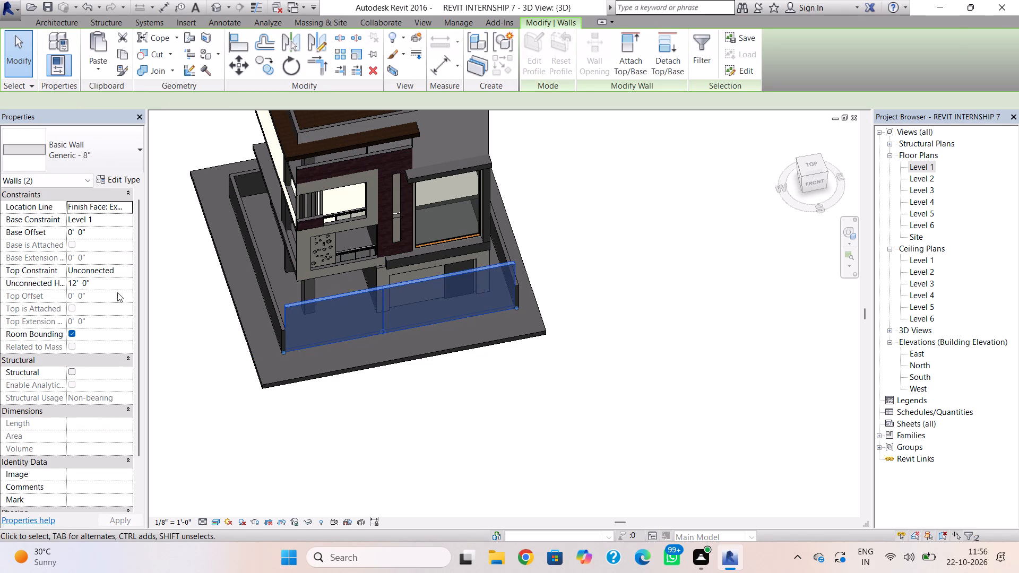
click(119, 279)
text(6')
key(Return)
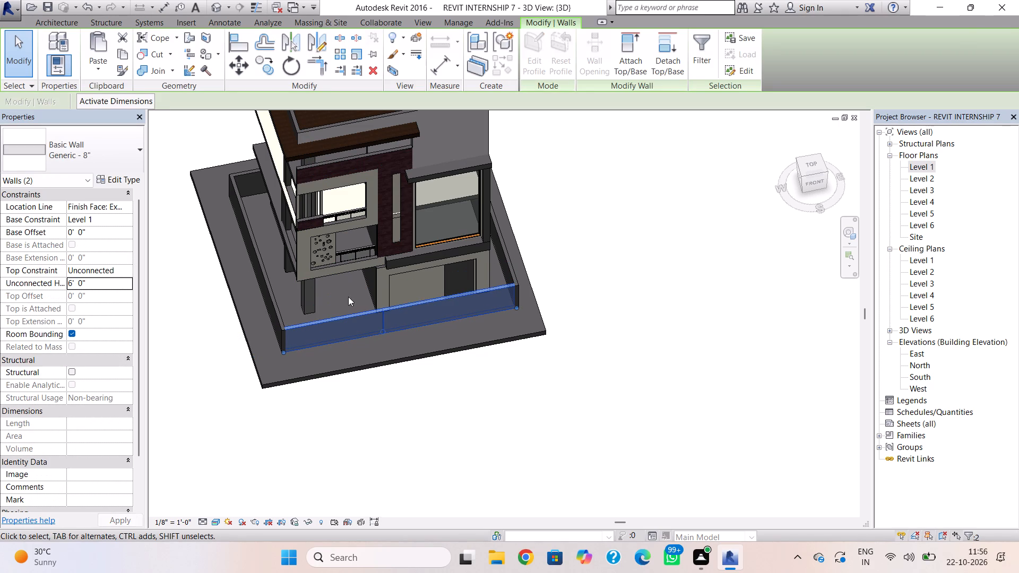
key(Escape)
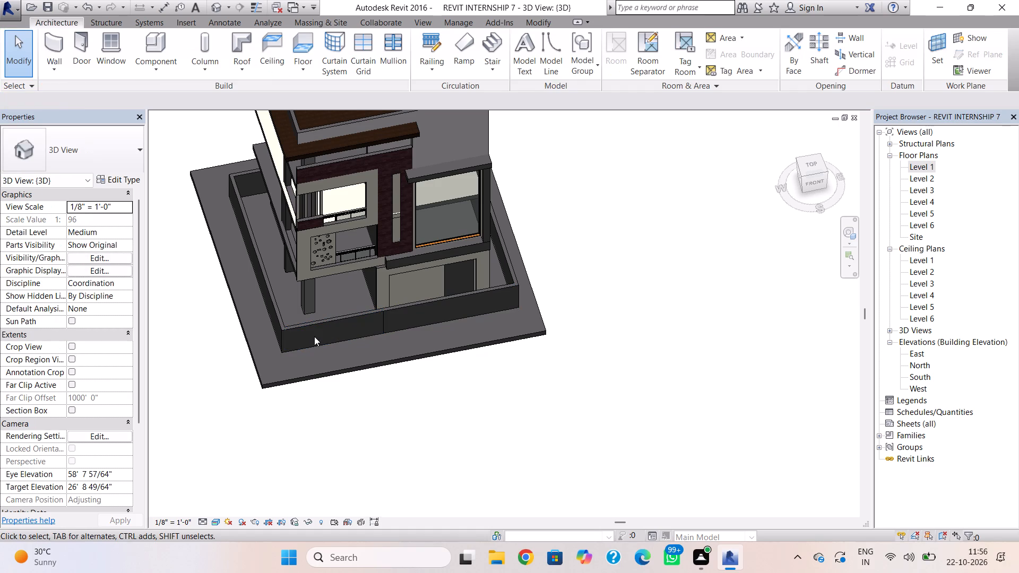
Open the west front boundary wall segment's profile for editing in the 3D view, facing the house front.
click(319, 322)
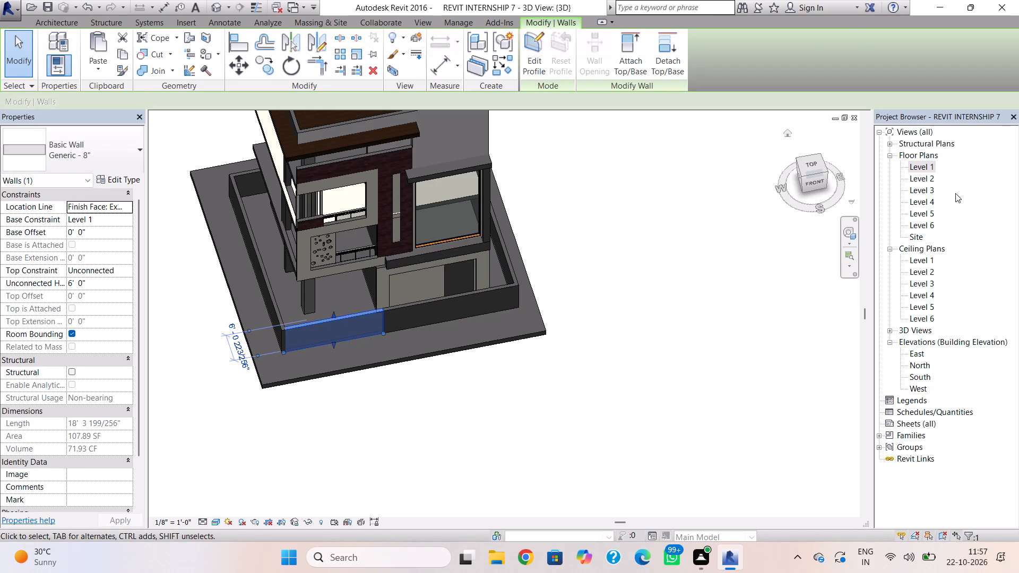
double_click(930, 163)
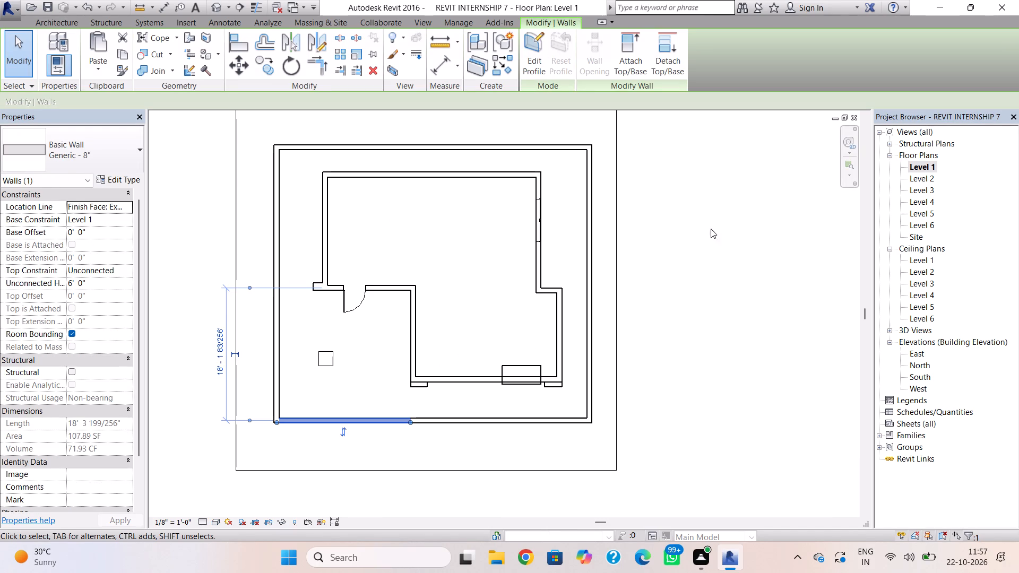
click(218, 12)
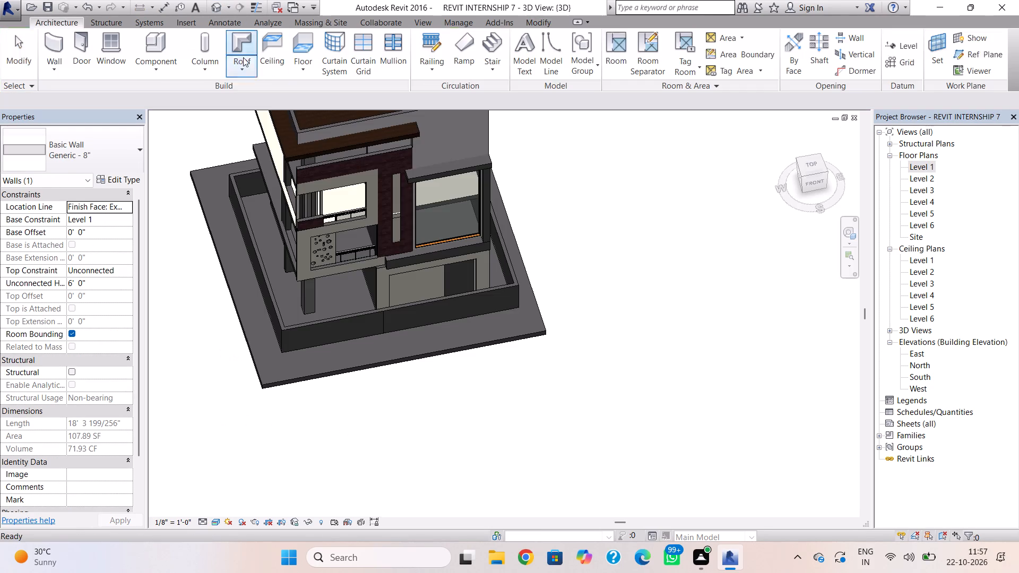
click(808, 184)
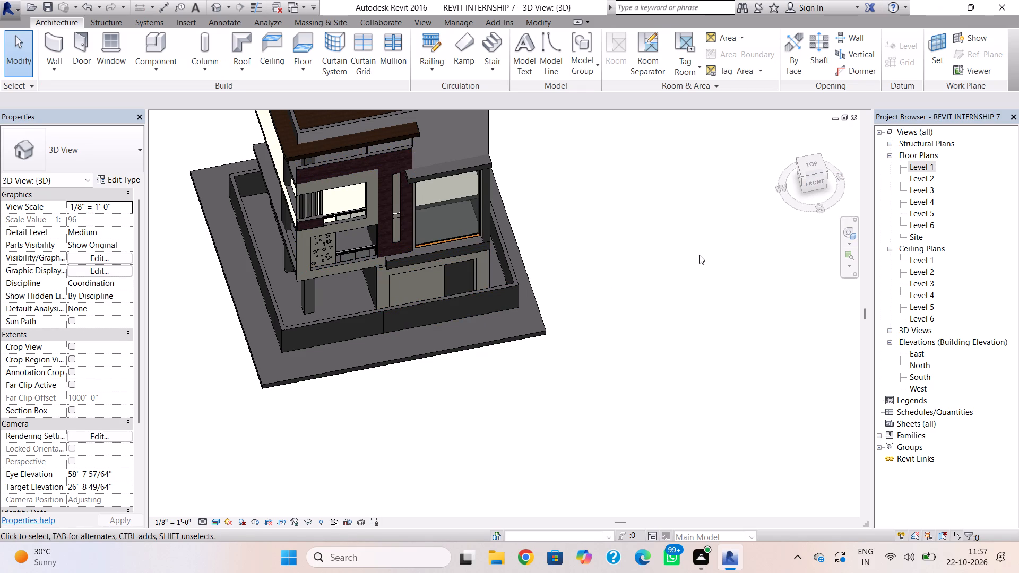
shift+right_drag(697, 259, 672, 115)
shift+right_drag(598, 344, 589, 278)
middle_drag(588, 286, 583, 362)
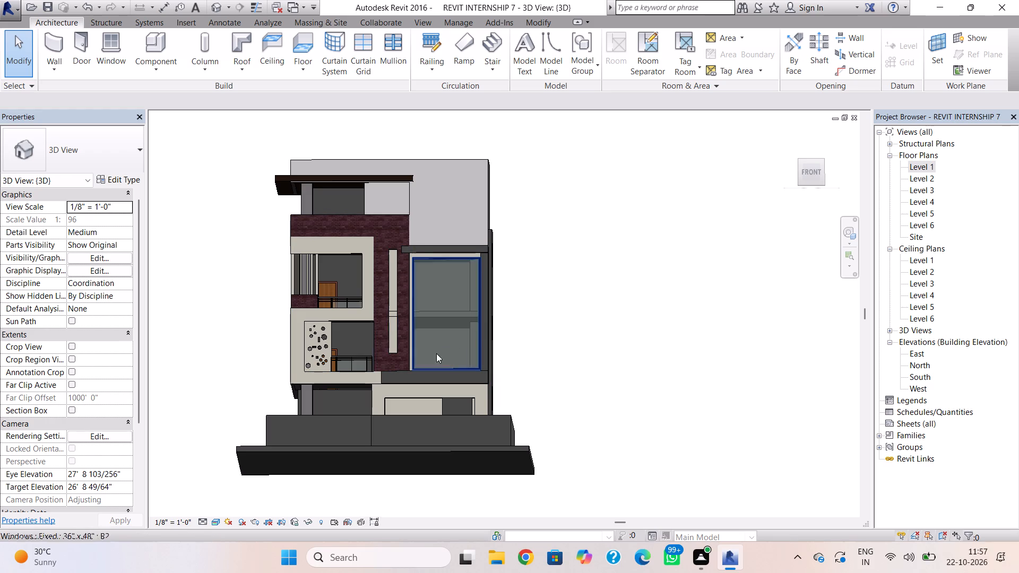
shift+right_drag(609, 288, 617, 327)
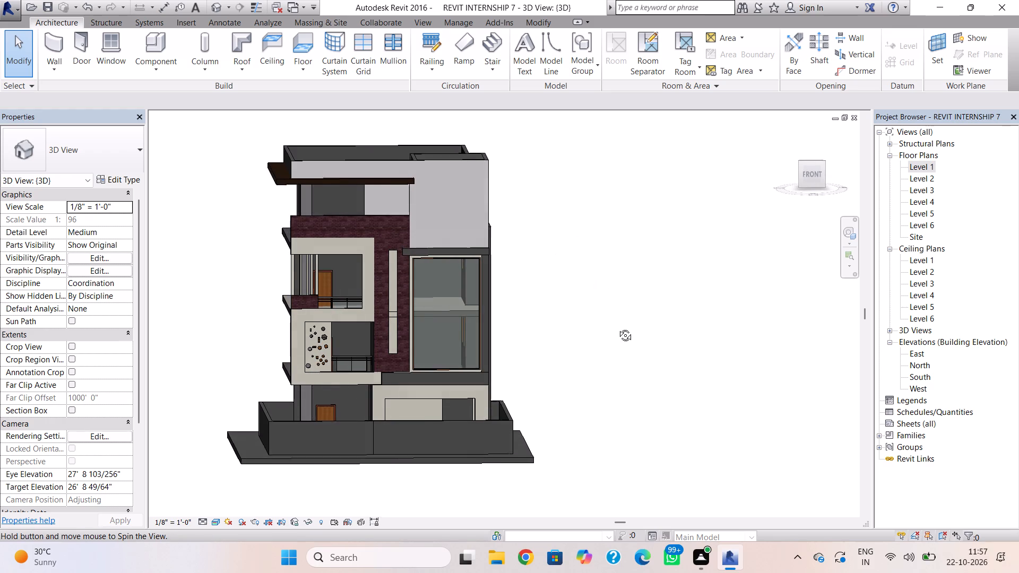
shift+right_drag(617, 327, 605, 313)
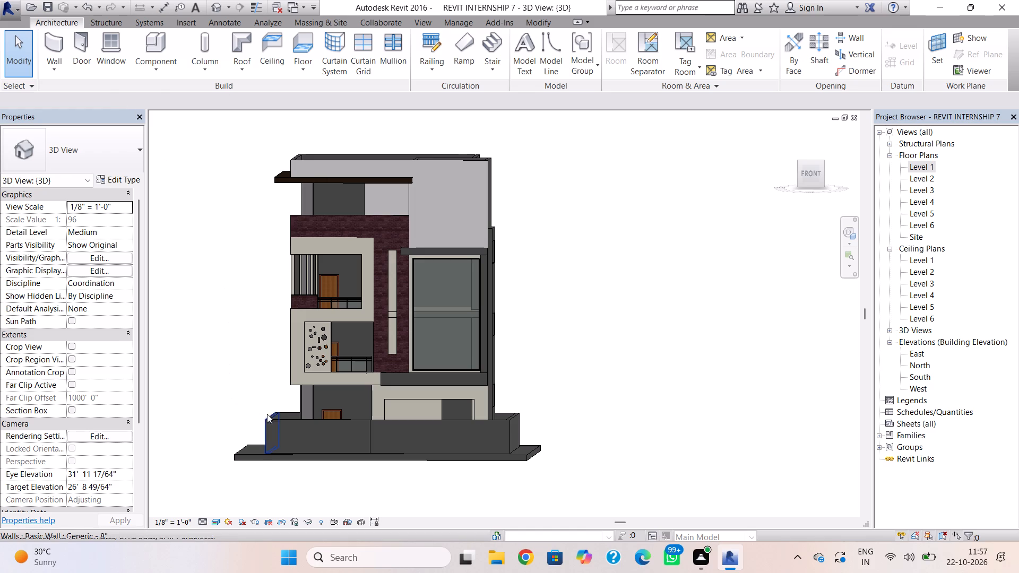
click(280, 421)
click(532, 50)
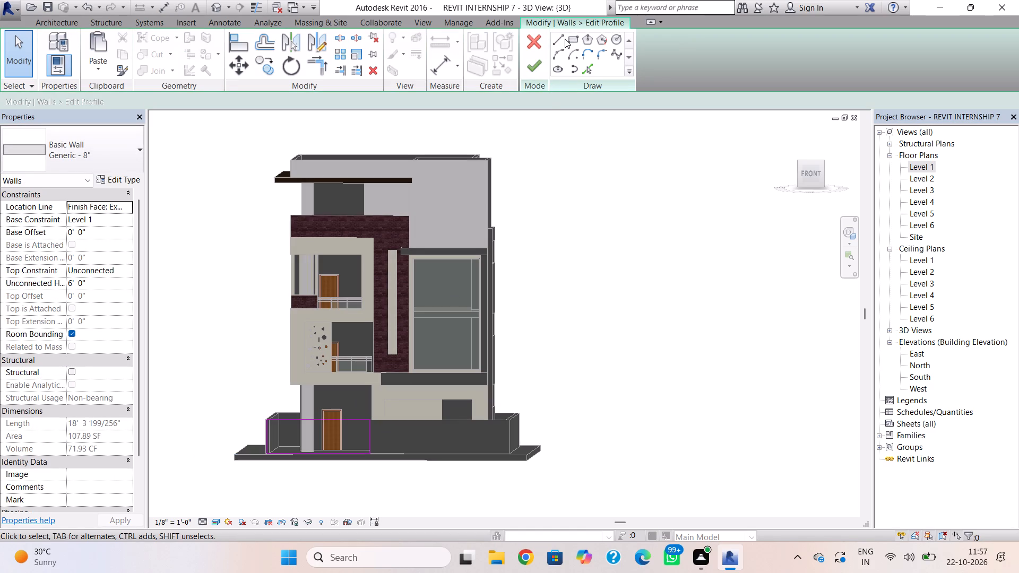
Draw a horizontal profile line across the full width of the west front wall segment, about 1' below its top edge.
click(568, 38)
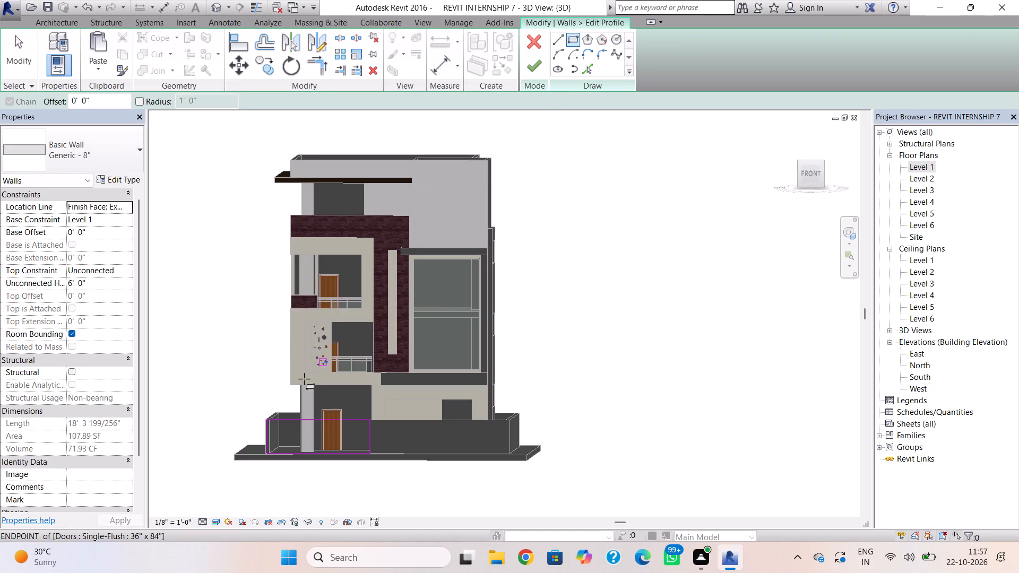
click(564, 39)
shift+right_drag(266, 468, 270, 462)
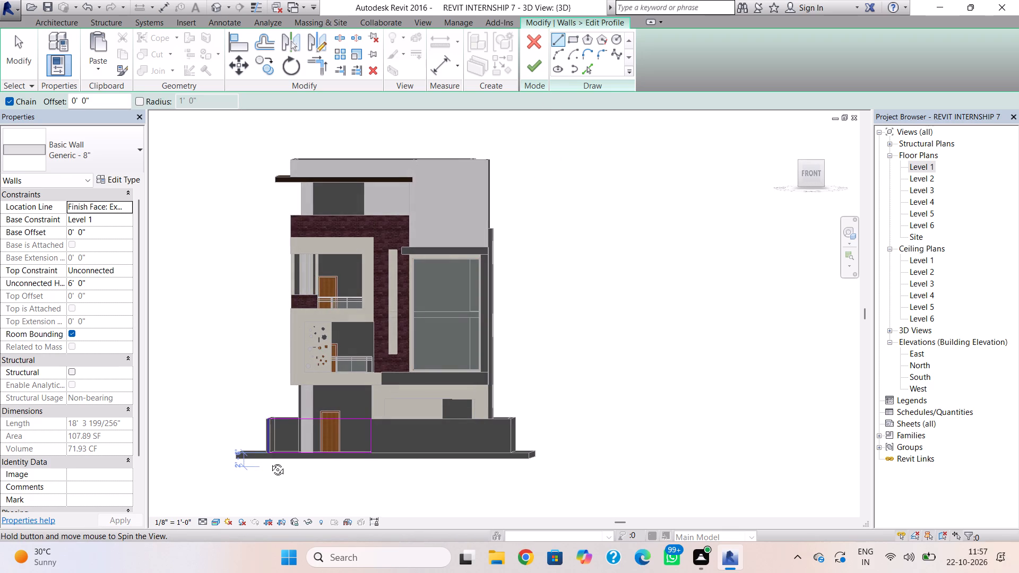
shift+right_drag(270, 462, 272, 460)
scroll(279, 442, up, 5)
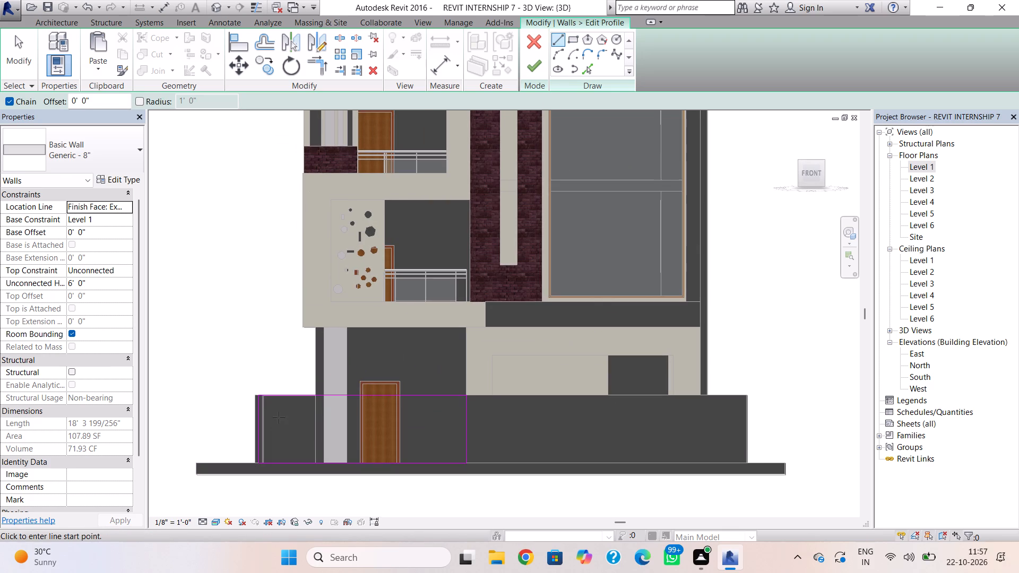
scroll(278, 415, up, 2)
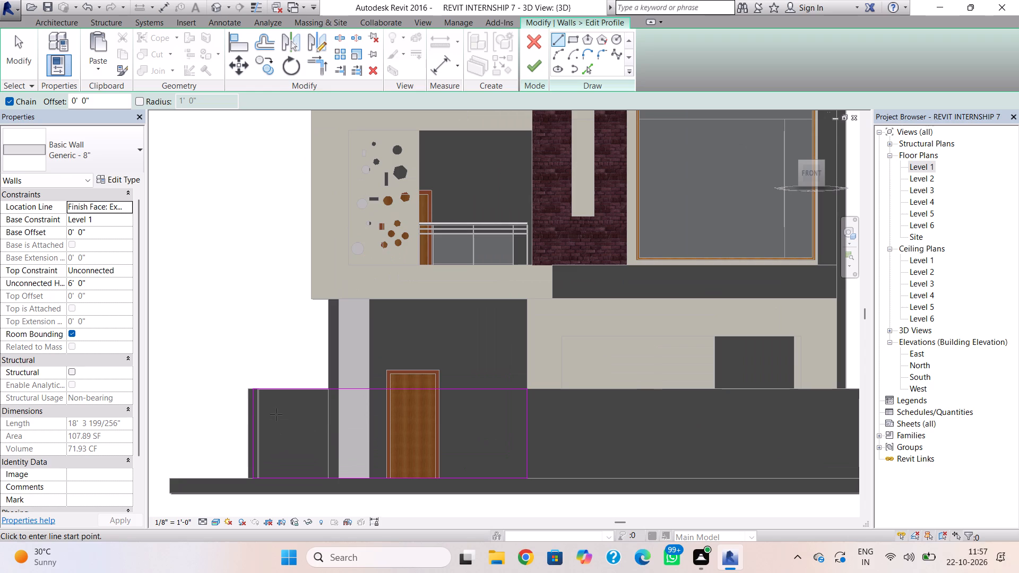
click(254, 401)
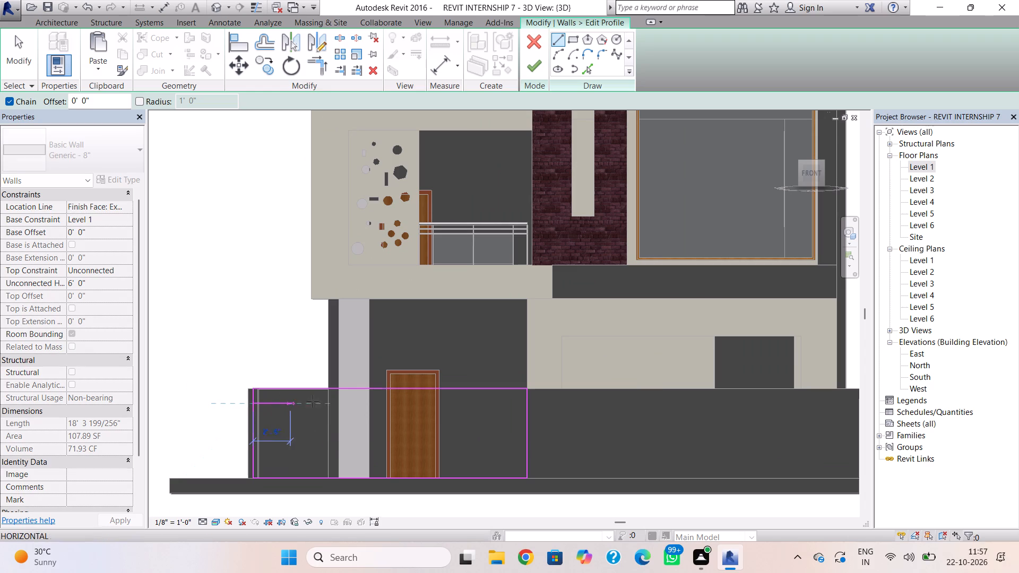
click(525, 405)
key(Escape)
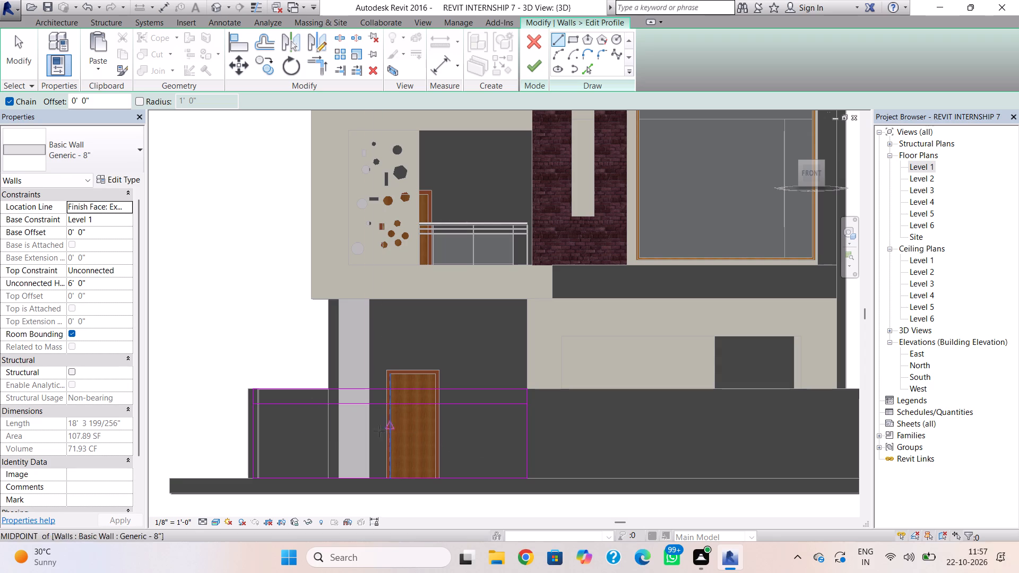
Sketch a 1' high band at the profile's mid-height, from in front of the column about 11' east to the segment's east edge.
click(355, 424)
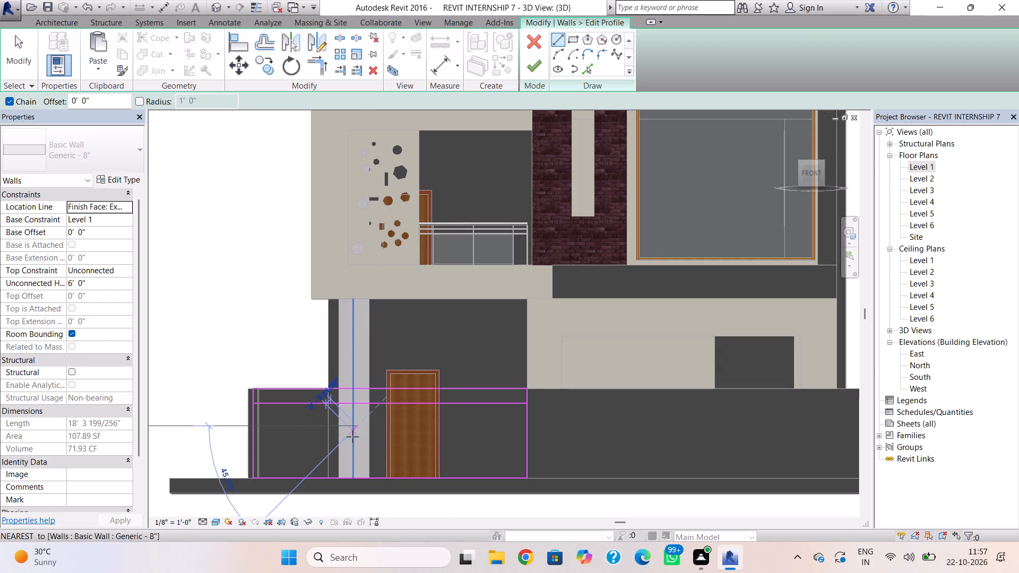
click(355, 442)
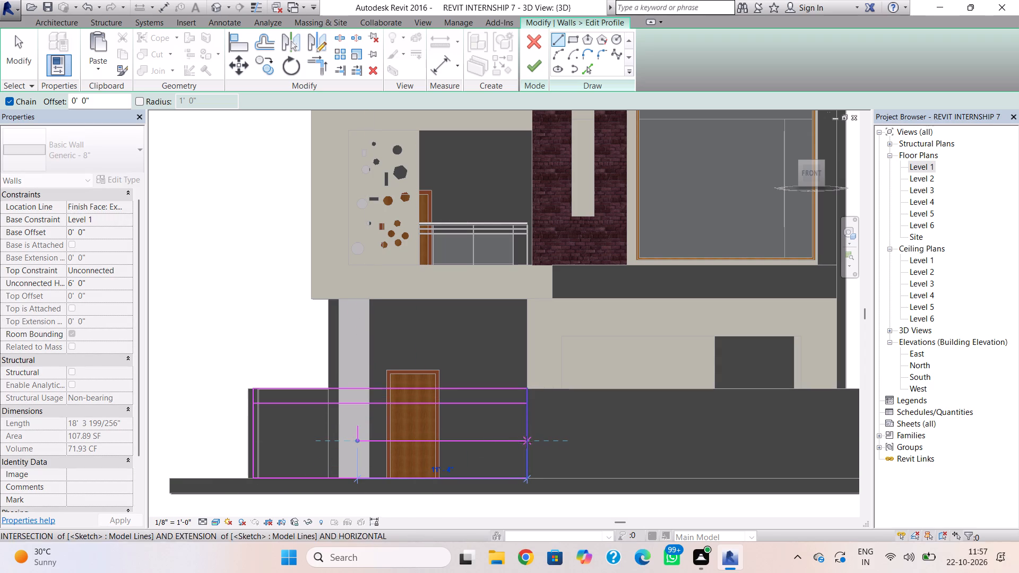
click(526, 442)
click(359, 428)
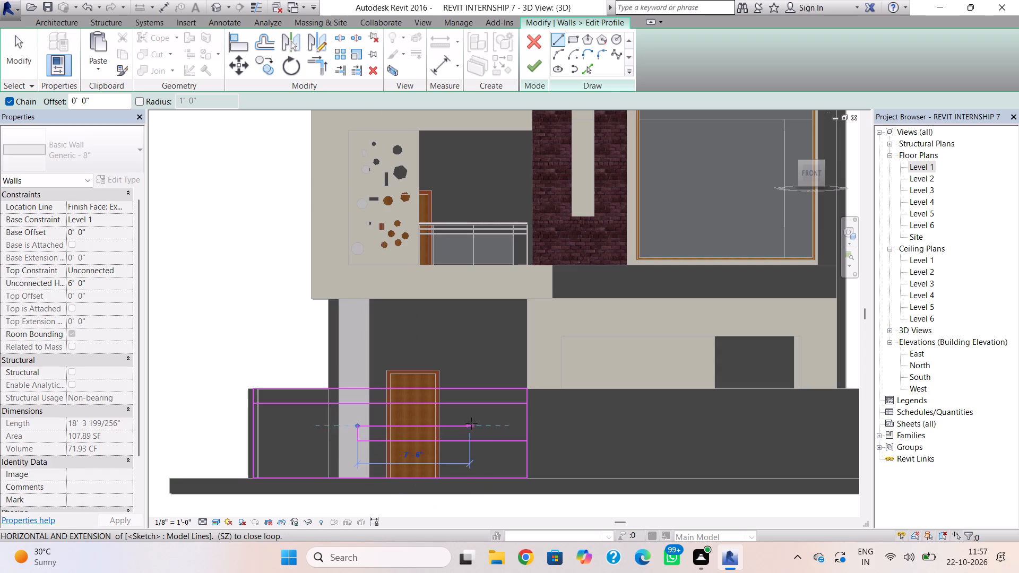
click(526, 424)
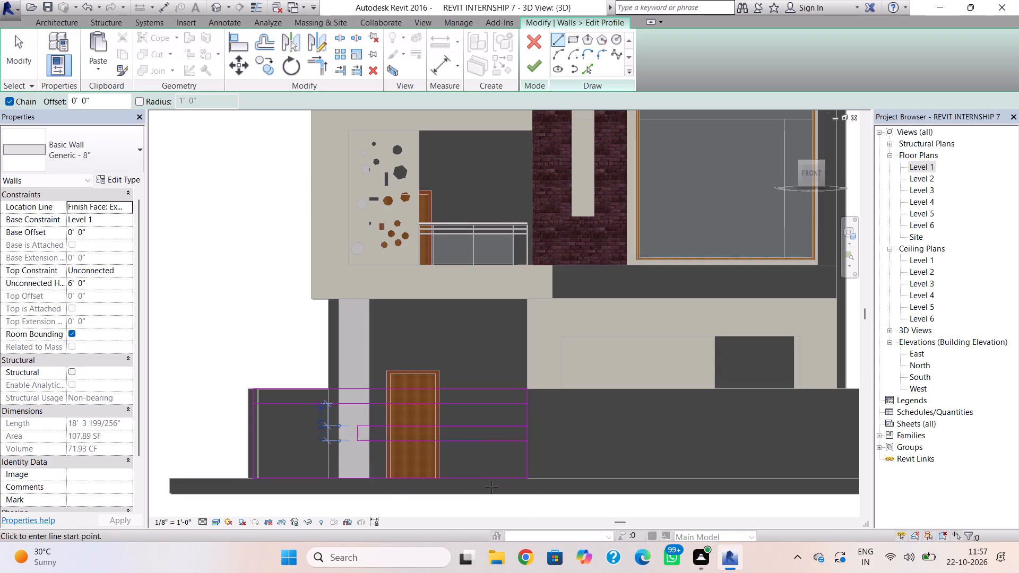
key(Escape)
Draw four full-width horizontal lines at 2', 1' 6", 1' and 6" above the profile's base, and try to finish the profile sketch.
click(254, 447)
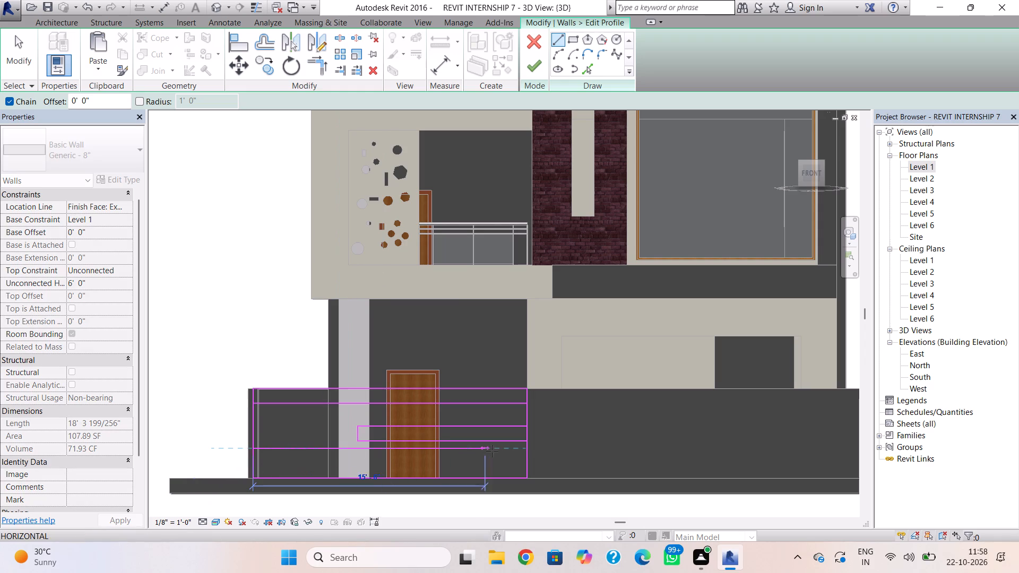
click(528, 448)
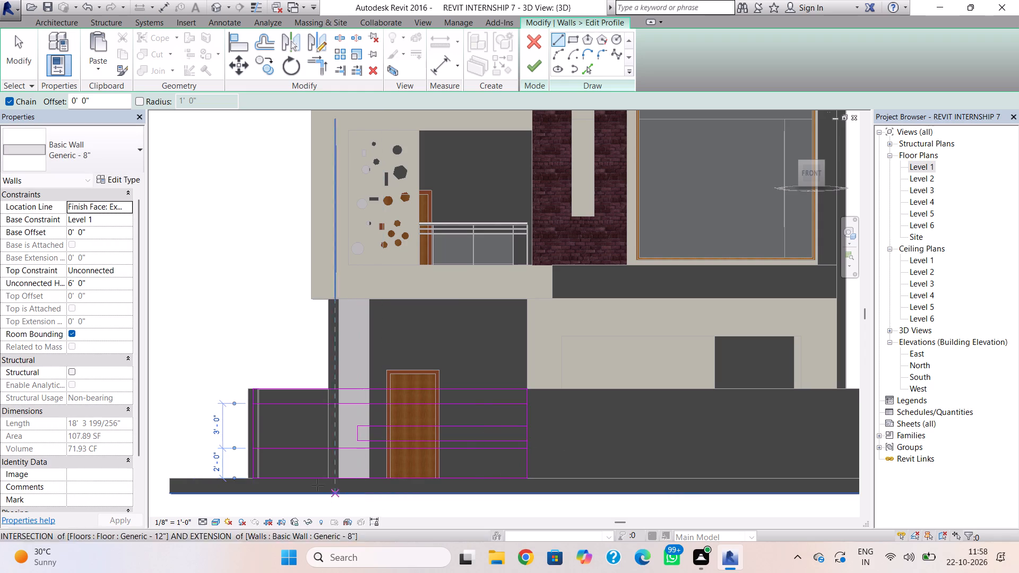
click(254, 458)
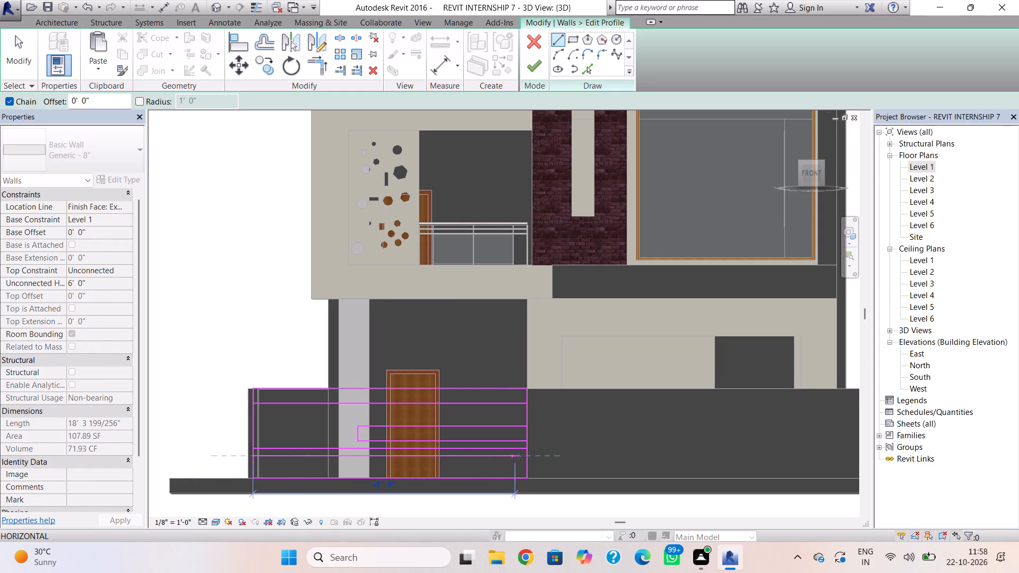
click(526, 457)
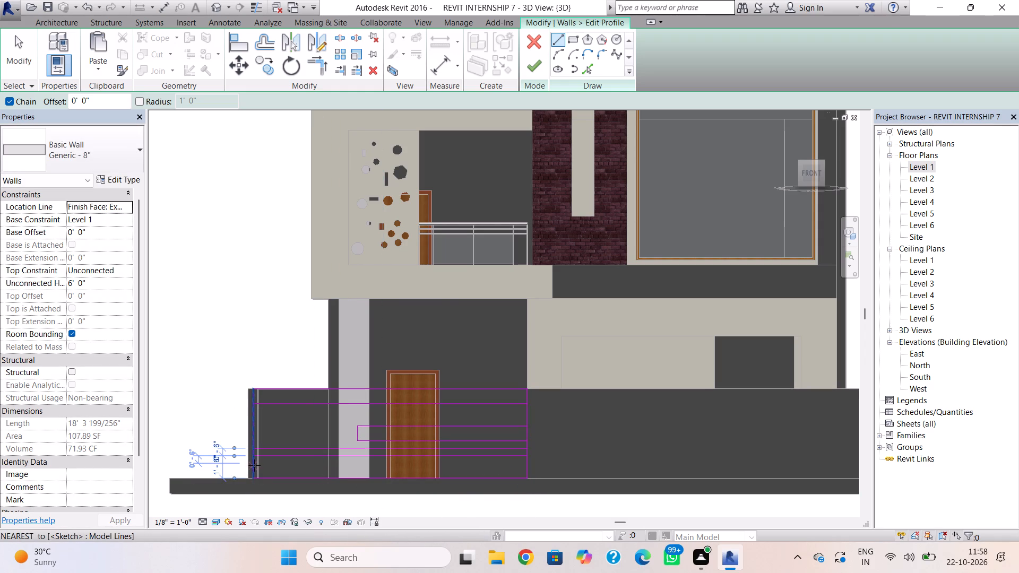
click(254, 464)
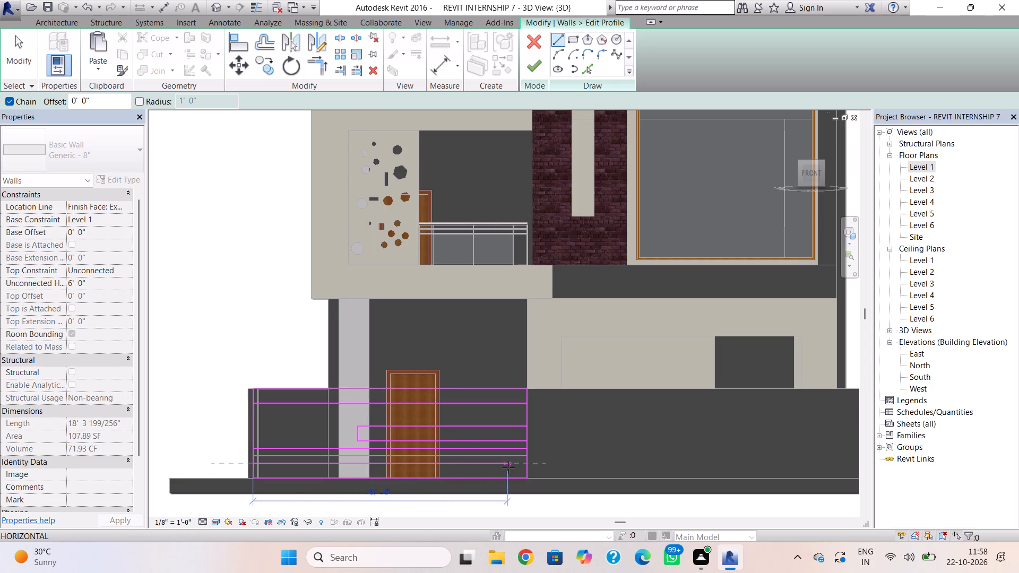
click(525, 466)
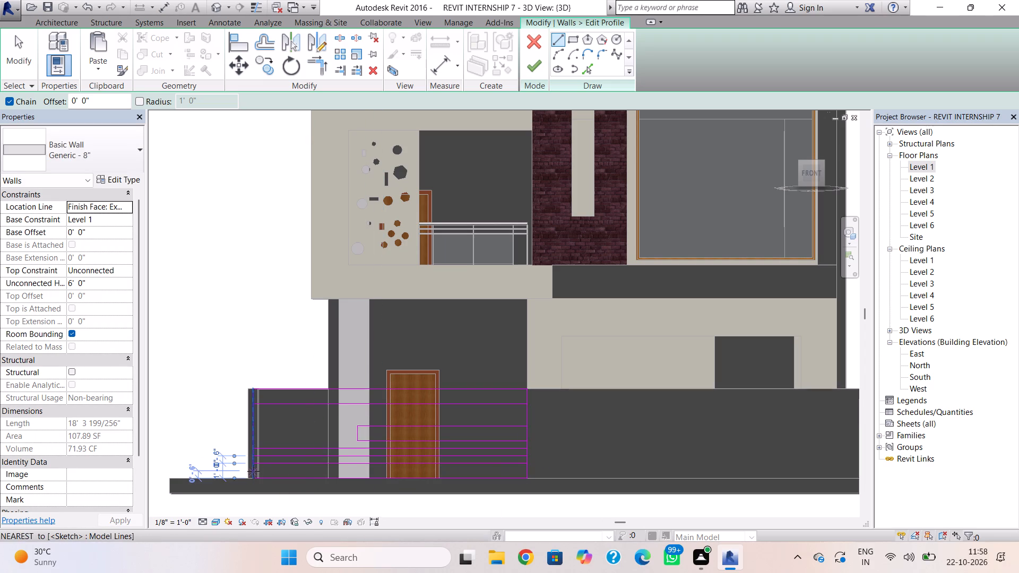
click(253, 470)
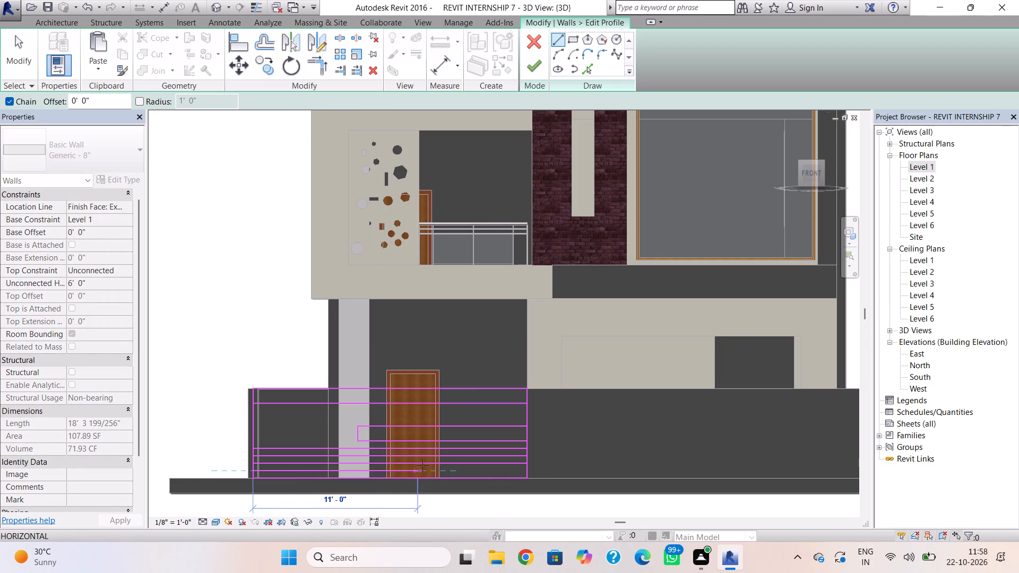
click(528, 470)
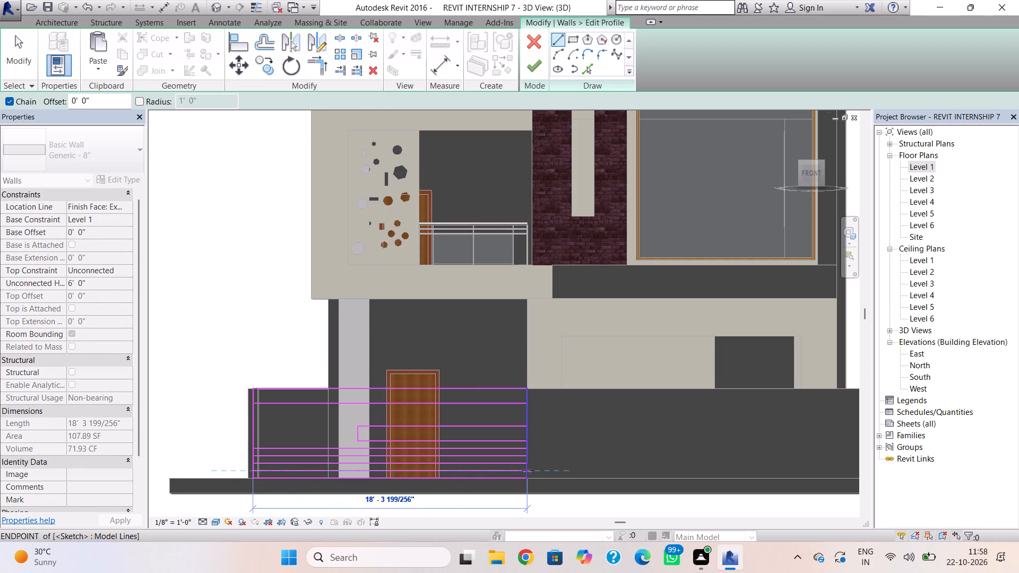
key(Escape)
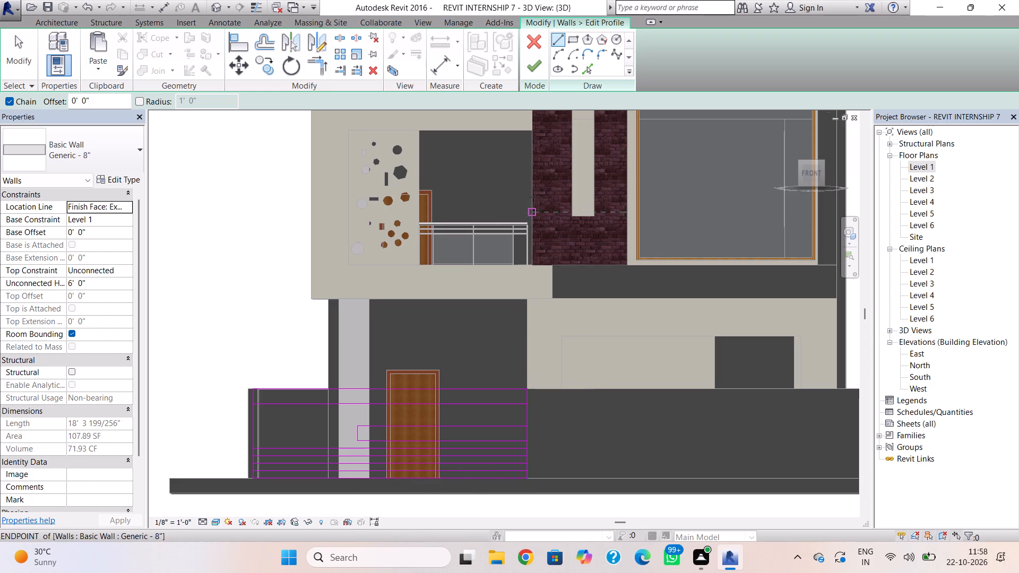
click(527, 68)
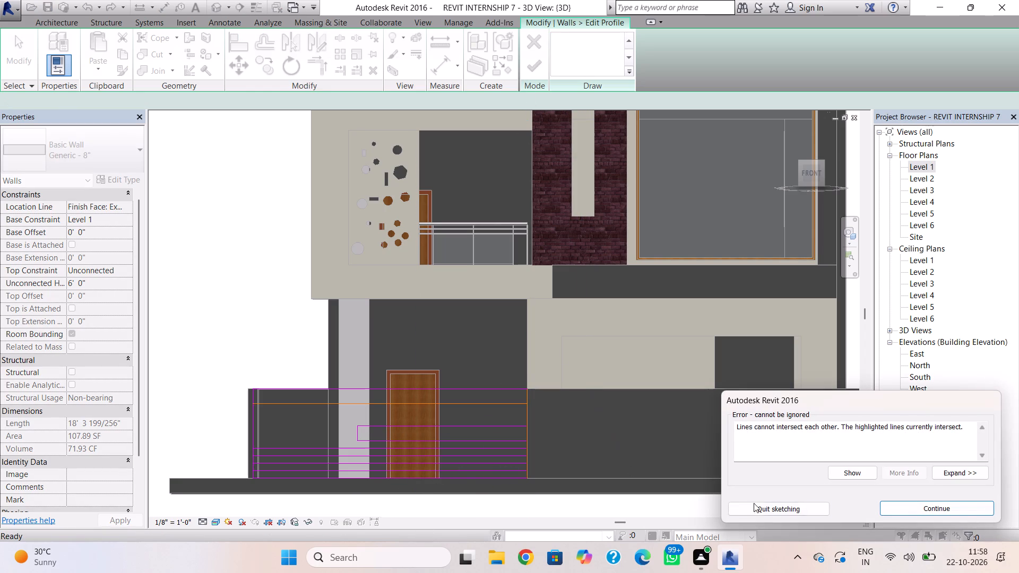
Replace the profile's full-height west edge line with a 2' vertical line up from the base and a 1' one closing the top band.
click(970, 508)
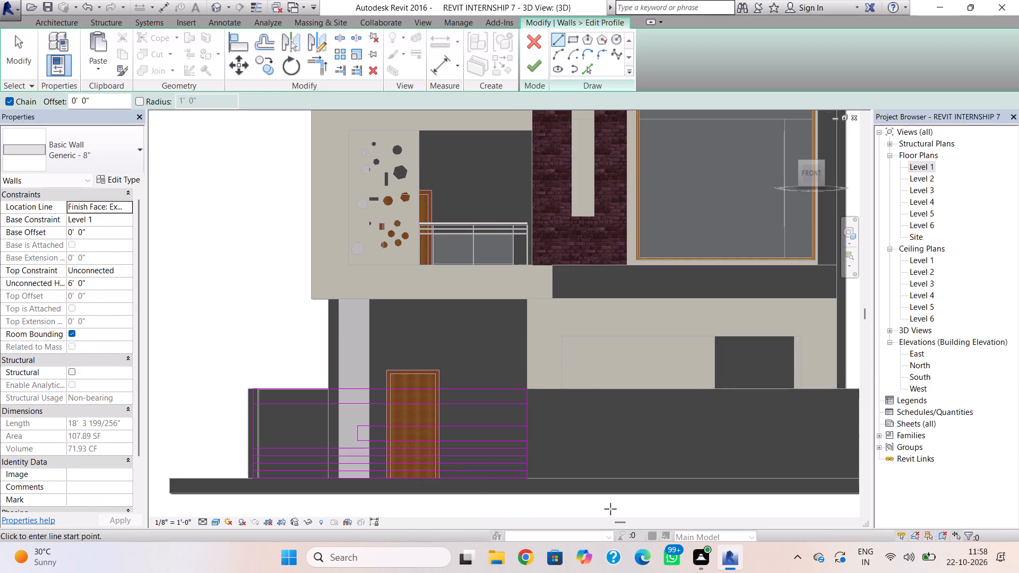
key(Escape)
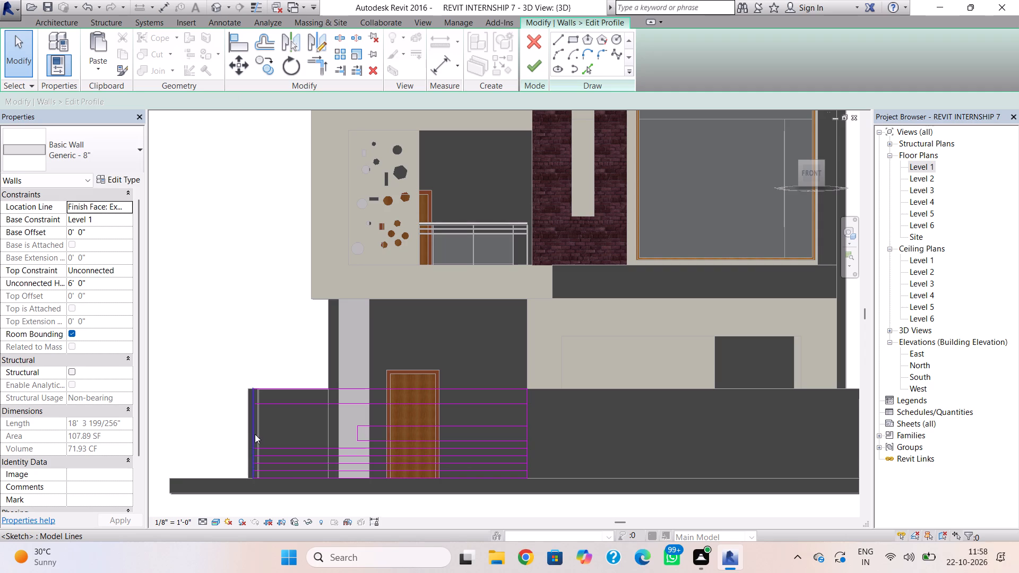
click(254, 432)
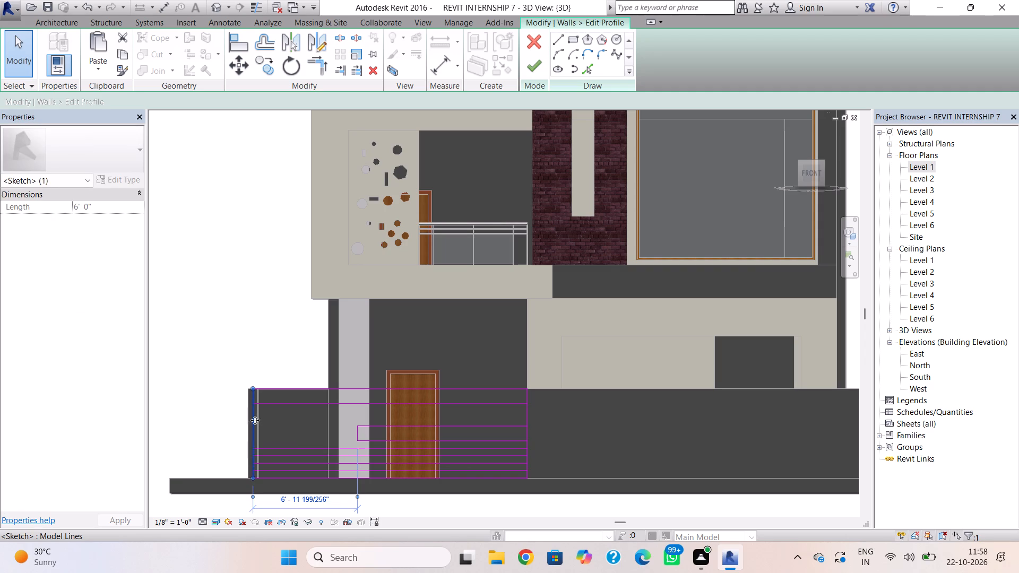
key(Delete)
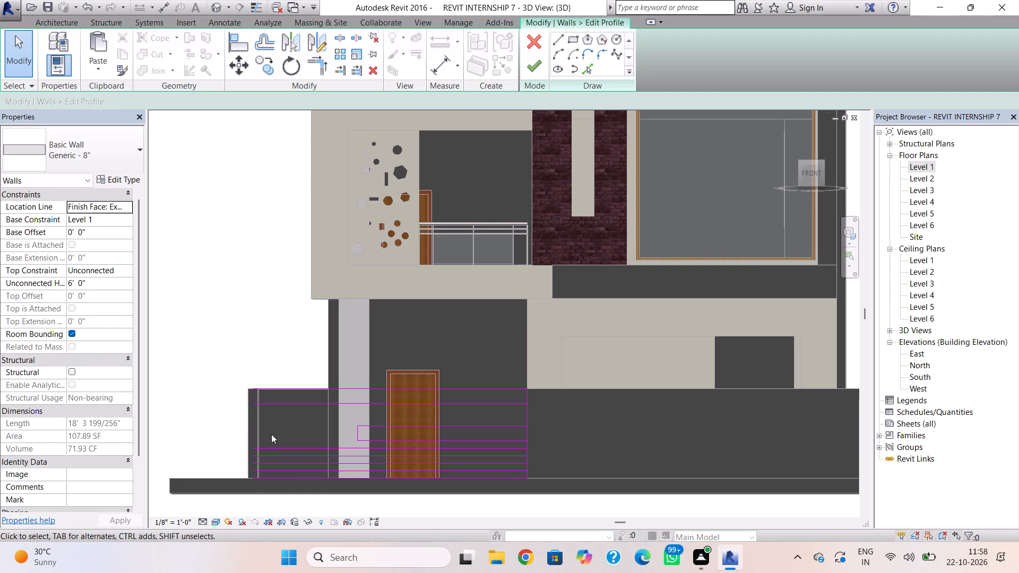
click(556, 38)
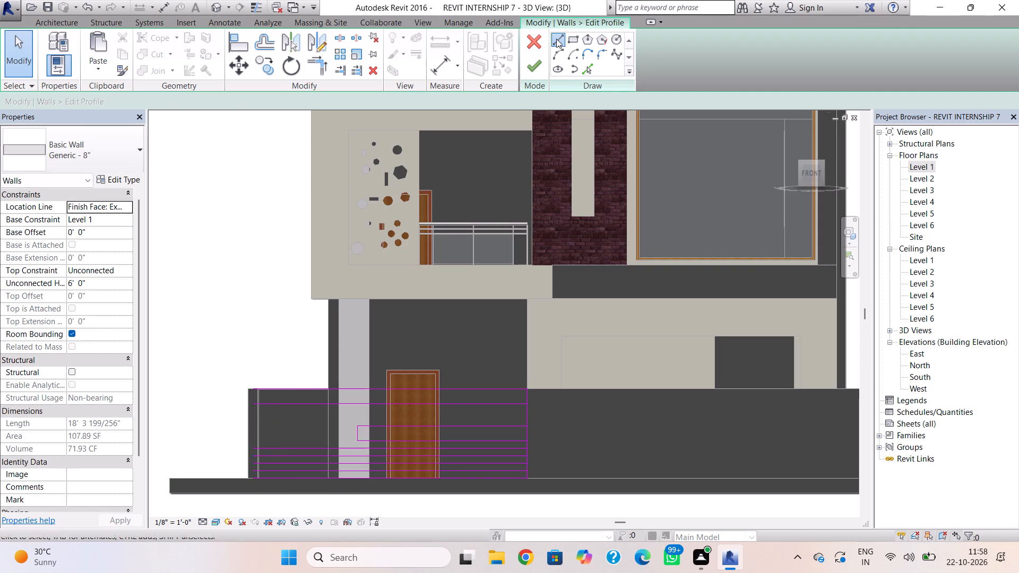
click(252, 449)
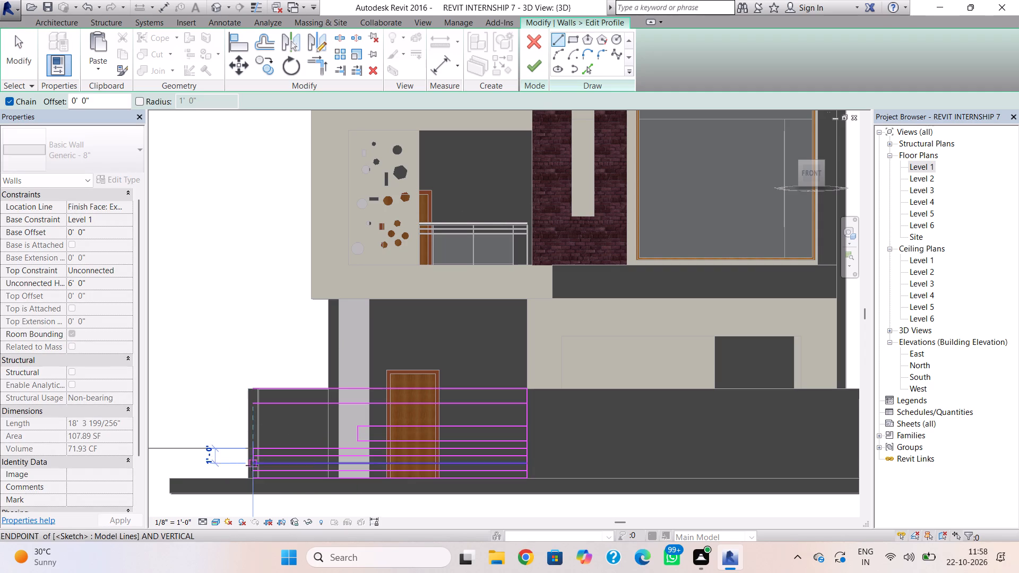
click(252, 479)
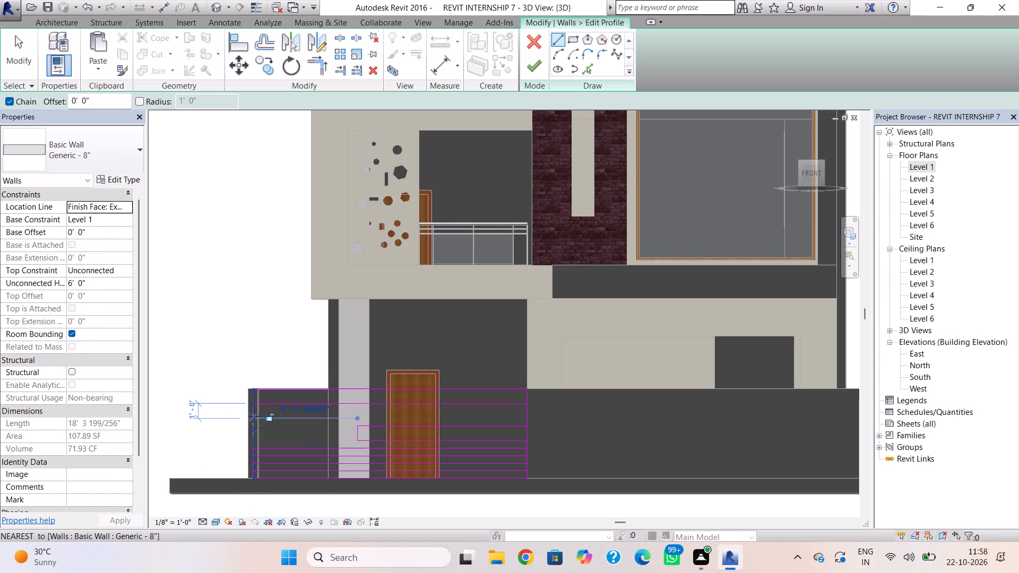
click(253, 405)
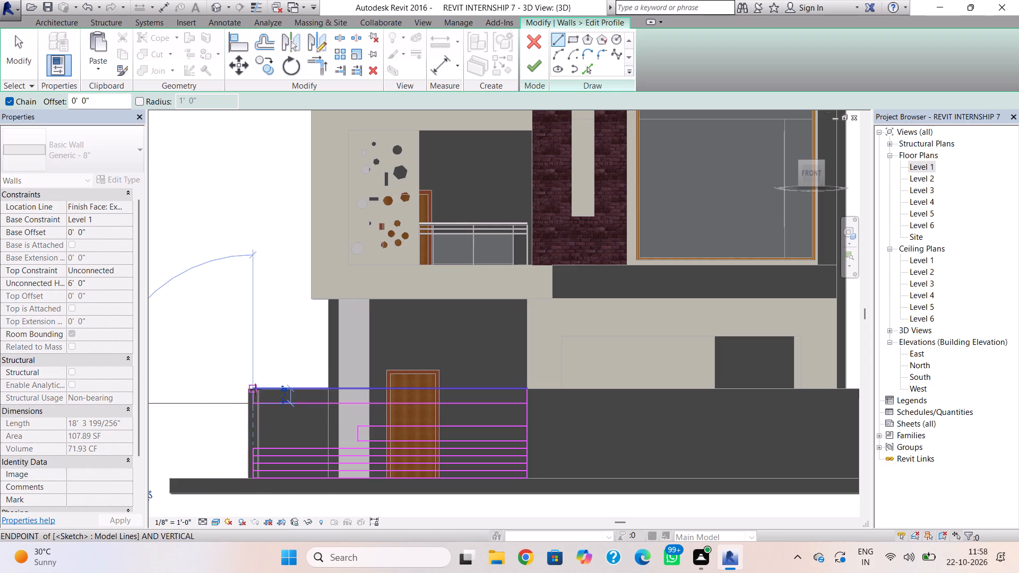
click(255, 389)
key(Escape)
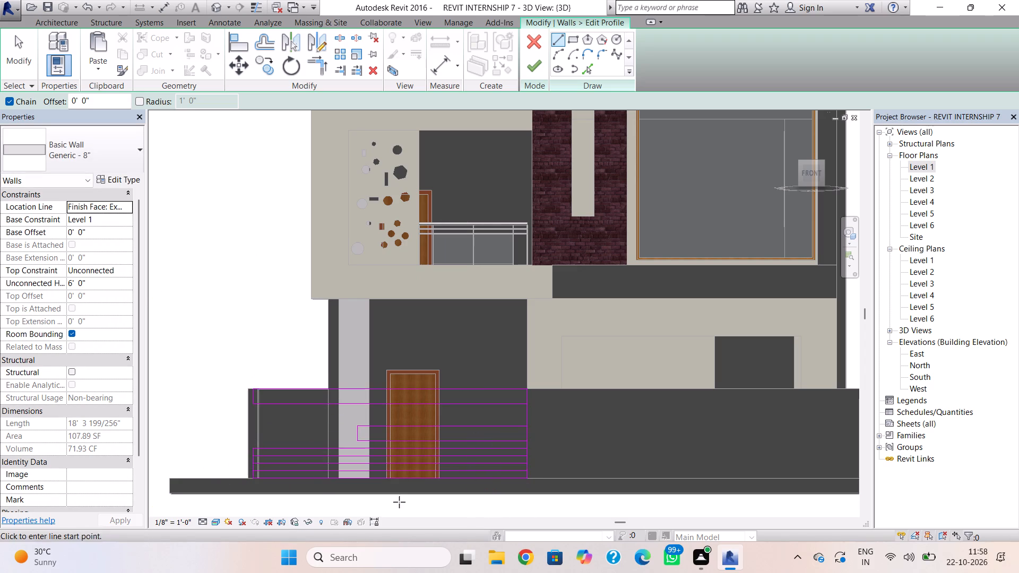
key(Escape)
Replace the profile's full-height east edge line with a 1' vertical line closing the top band.
click(526, 417)
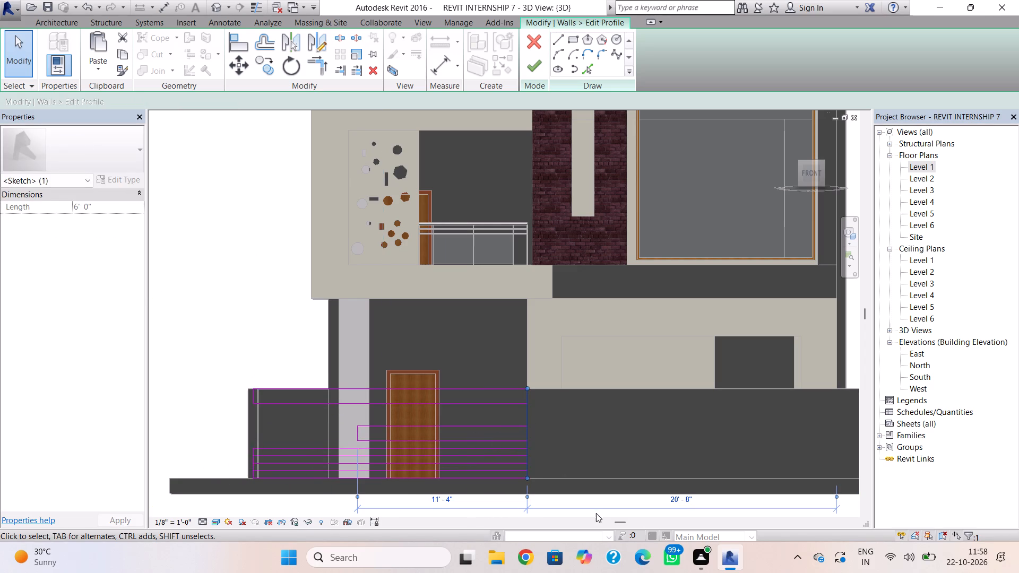
key(Delete)
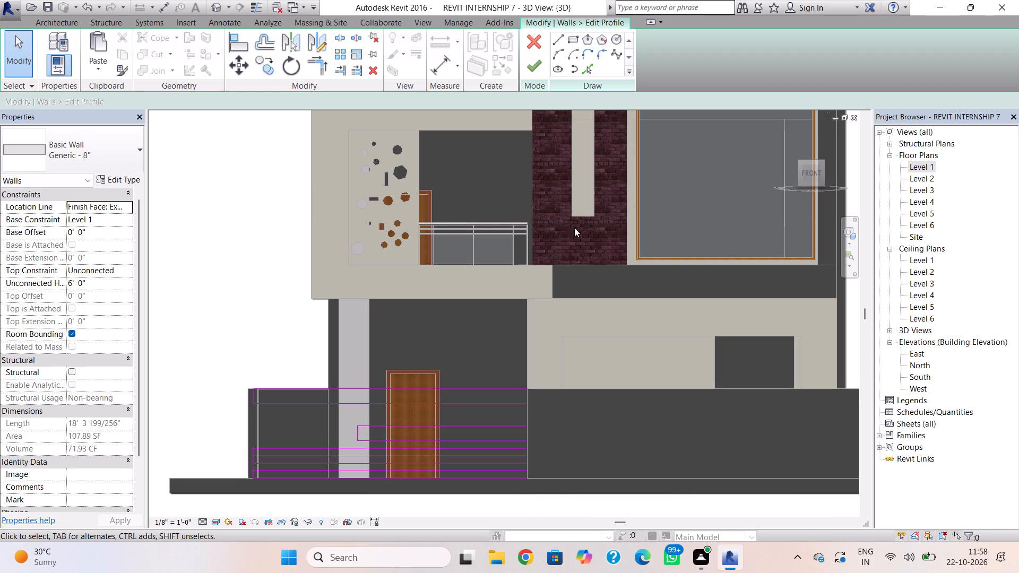
click(563, 46)
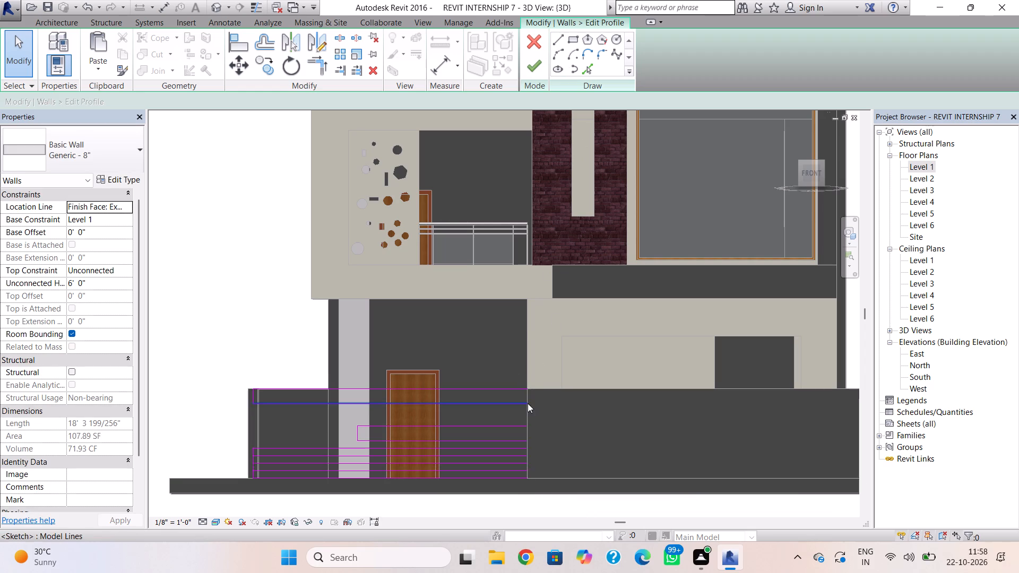
click(563, 39)
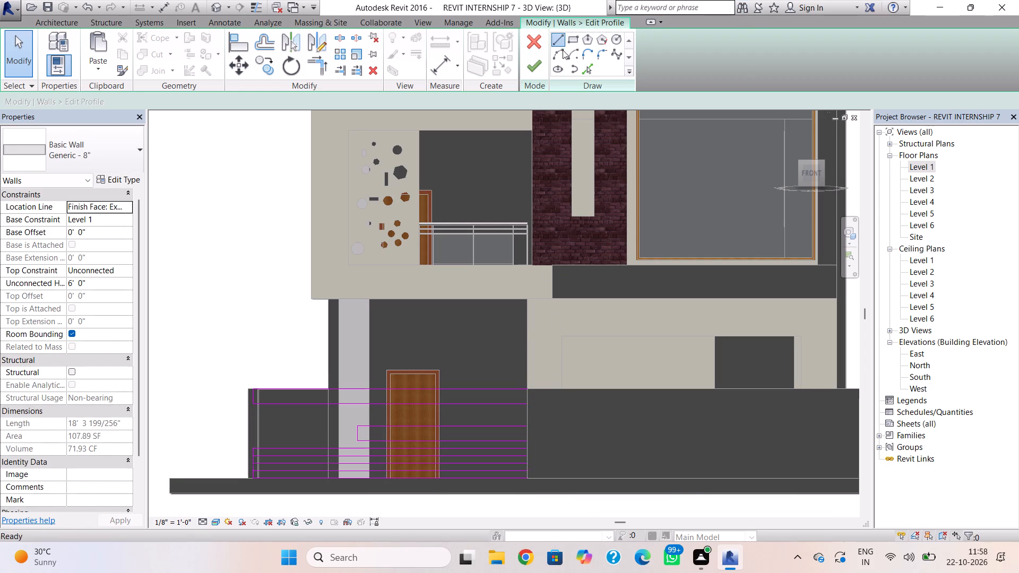
click(527, 405)
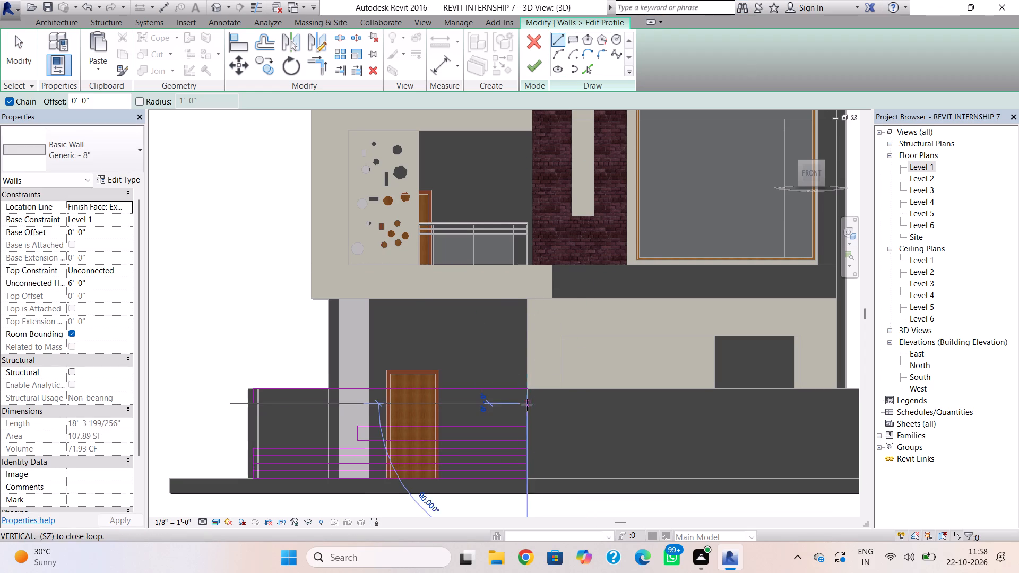
click(528, 391)
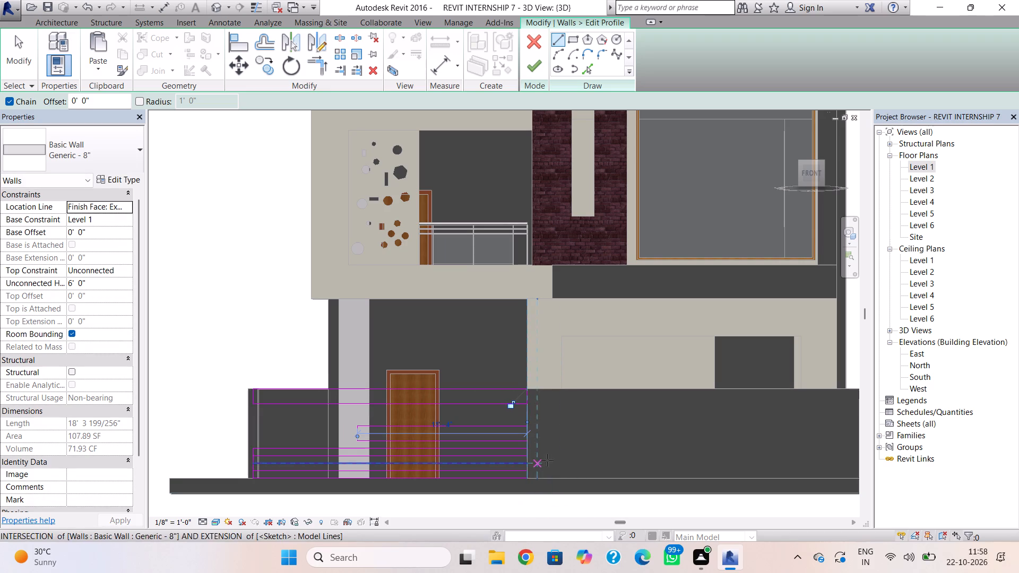
key(Escape)
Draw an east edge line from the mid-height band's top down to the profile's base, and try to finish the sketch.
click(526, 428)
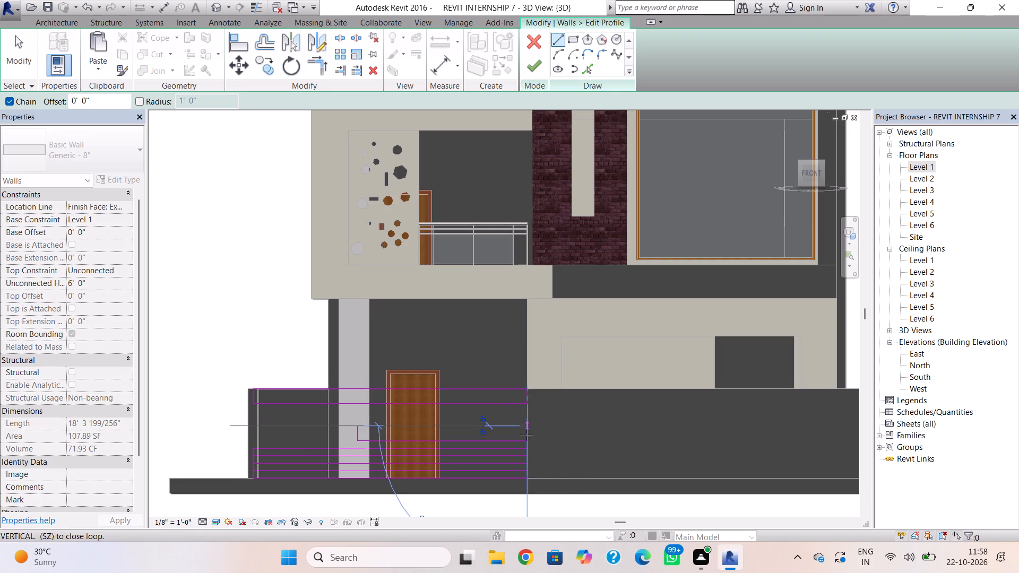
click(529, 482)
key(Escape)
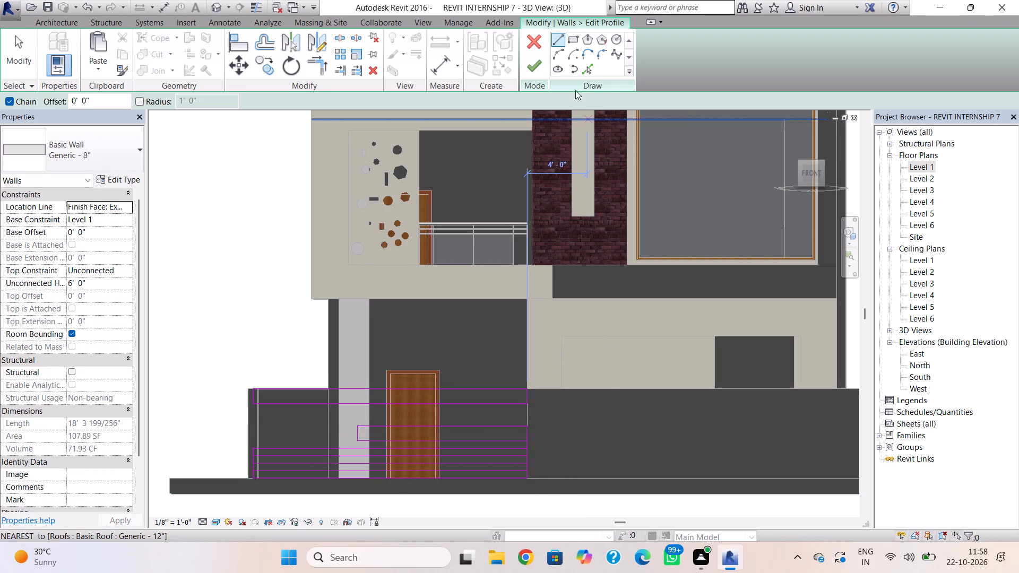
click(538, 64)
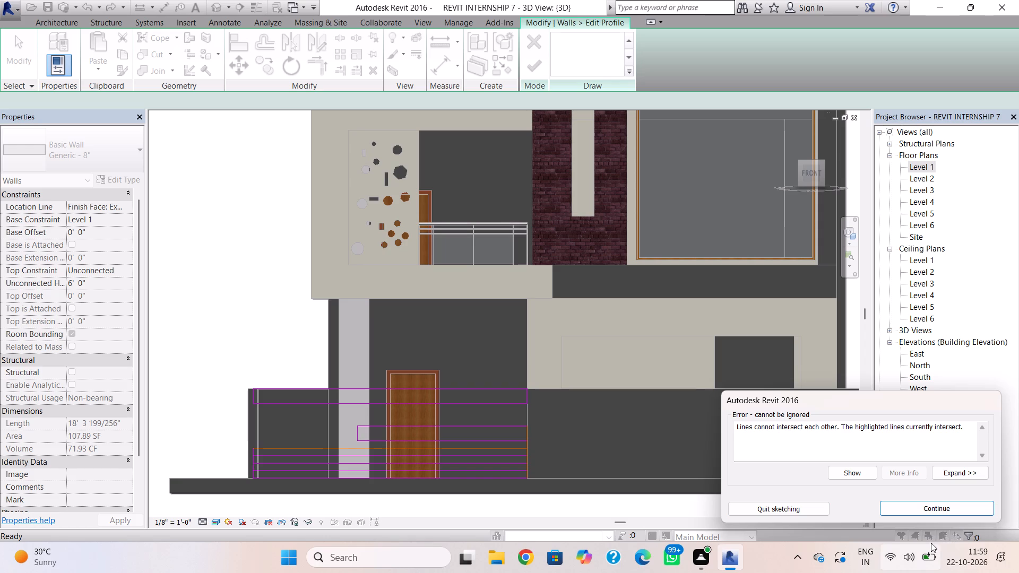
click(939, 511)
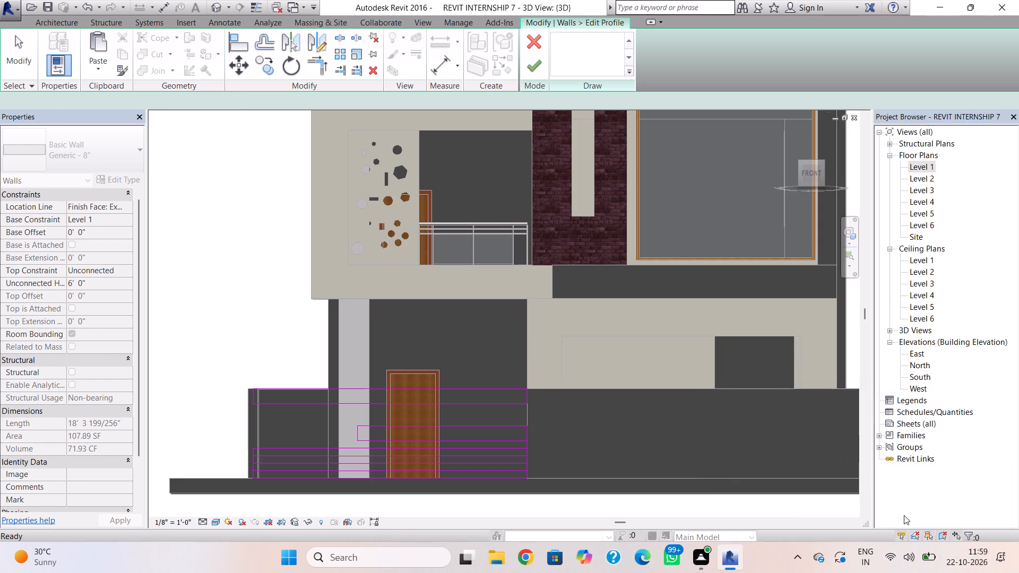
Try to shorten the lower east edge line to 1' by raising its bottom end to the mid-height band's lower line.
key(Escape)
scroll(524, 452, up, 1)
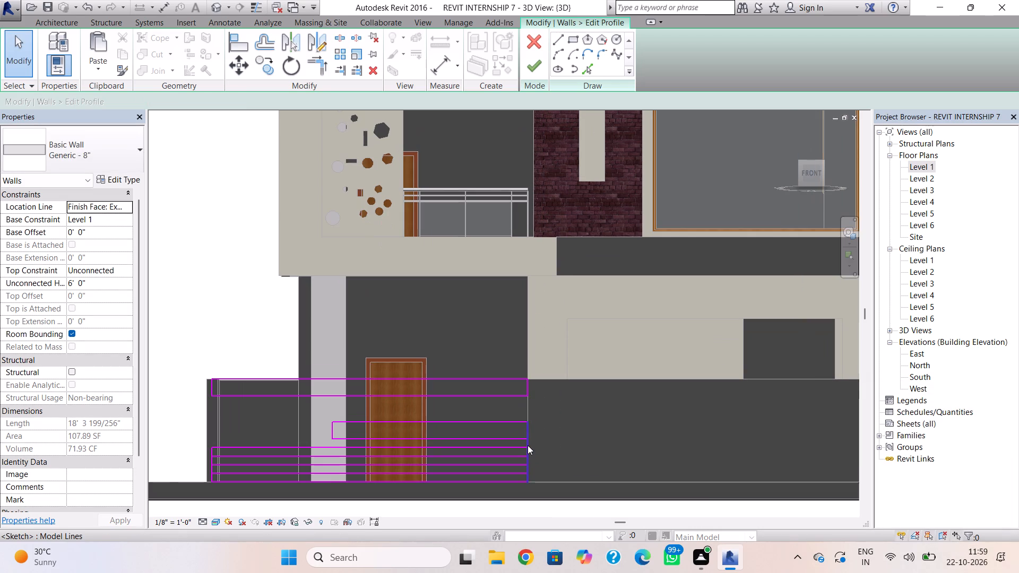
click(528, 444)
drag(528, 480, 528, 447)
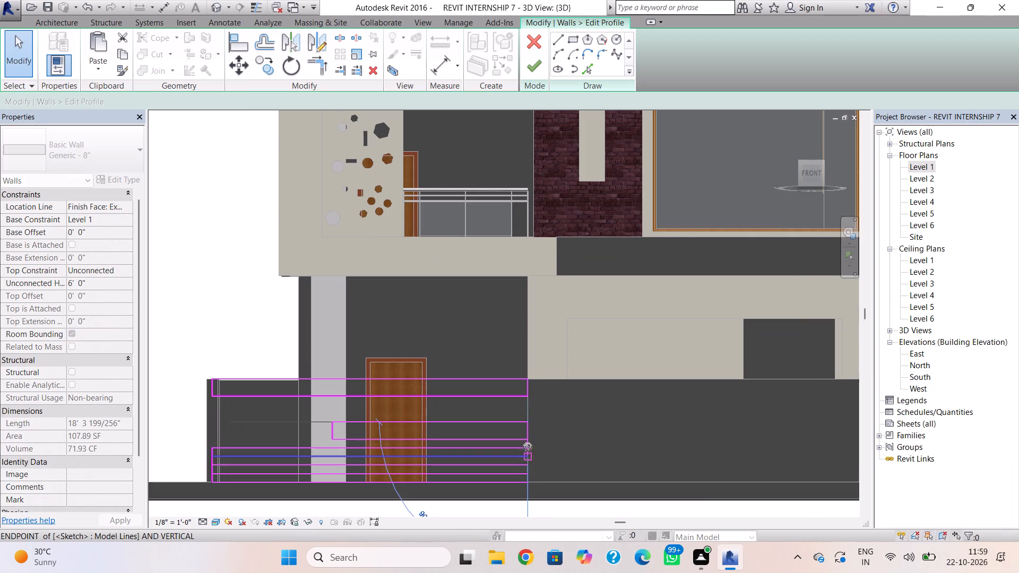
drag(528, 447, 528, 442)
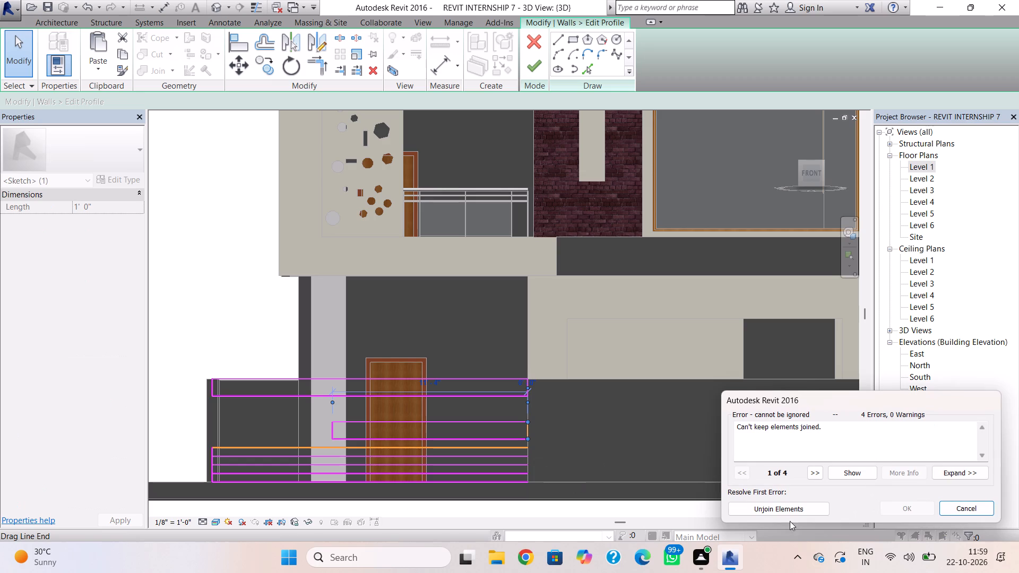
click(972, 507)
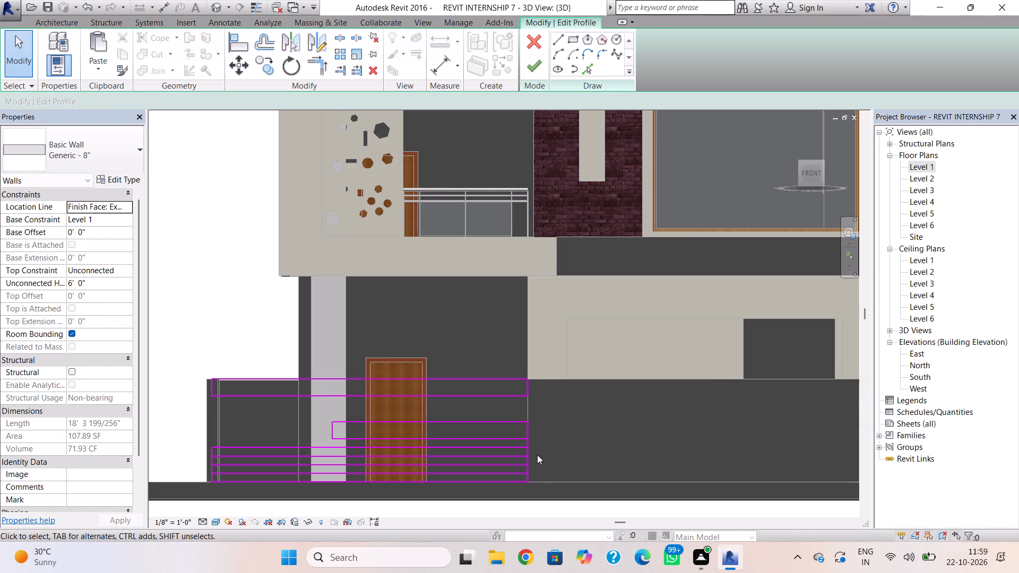
Replace the 3' 6" east edge line with a 1' vertical line closing the mid-height band.
click(527, 444)
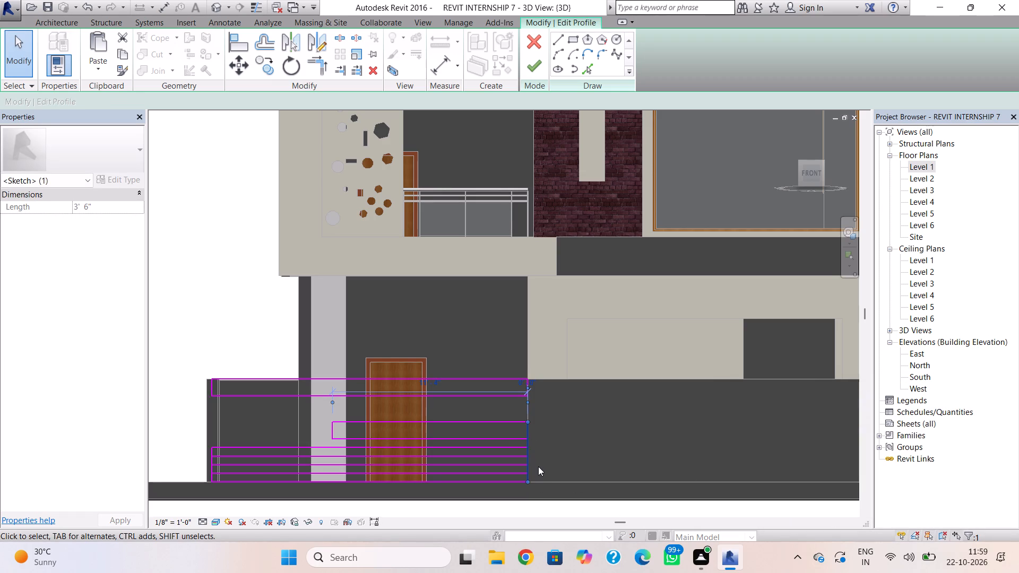
key(Delete)
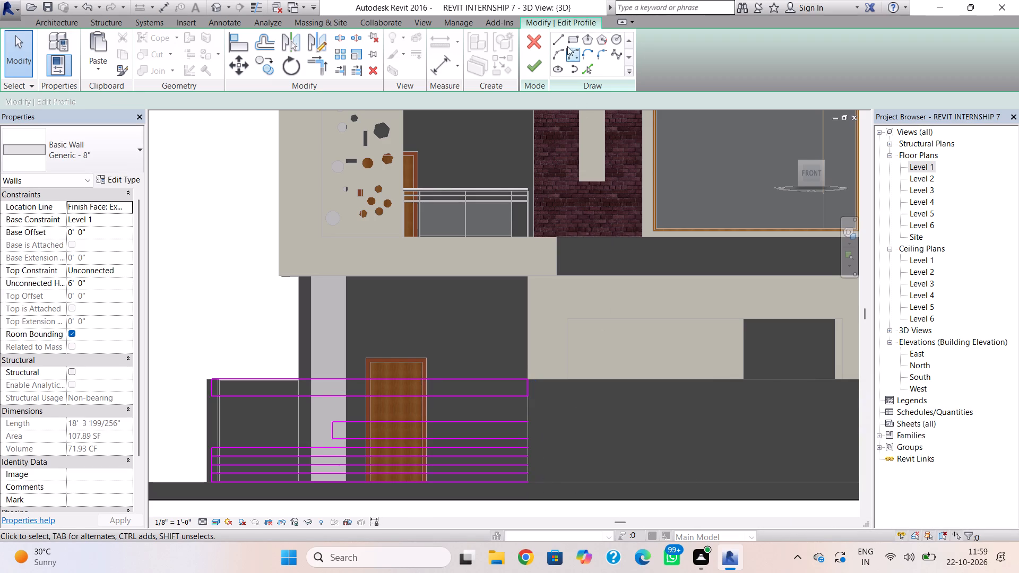
click(559, 41)
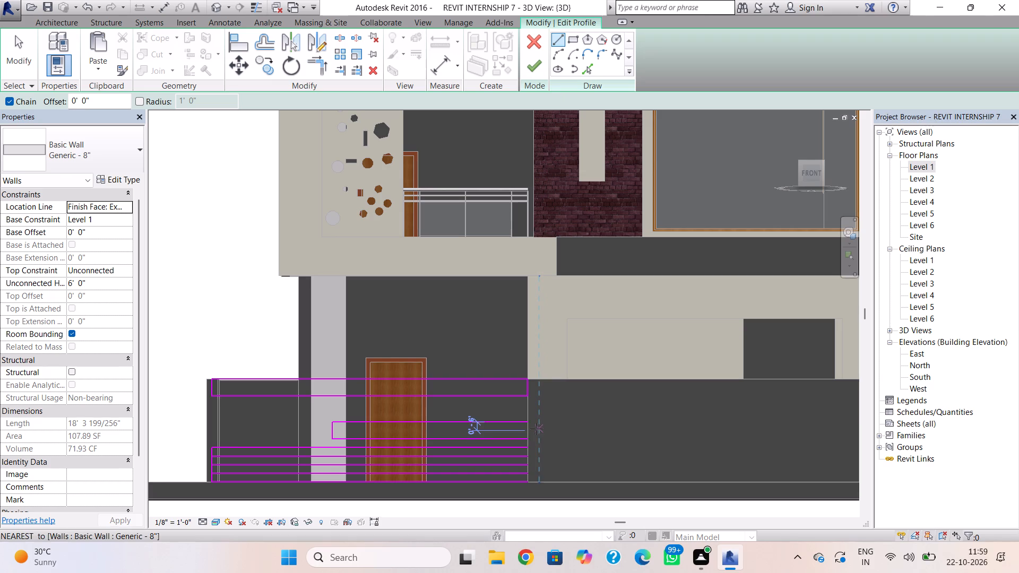
click(528, 422)
click(526, 440)
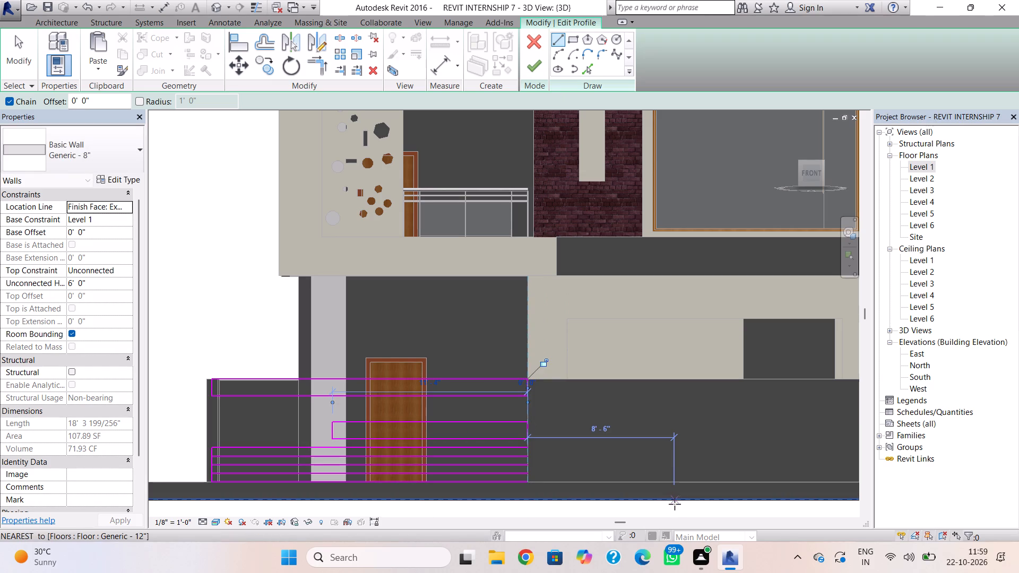
key(Escape)
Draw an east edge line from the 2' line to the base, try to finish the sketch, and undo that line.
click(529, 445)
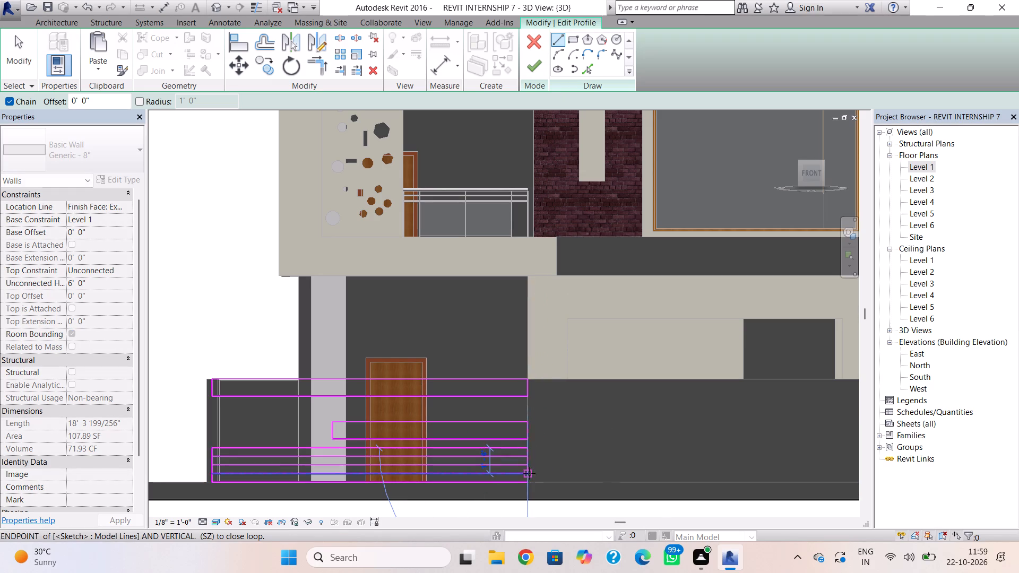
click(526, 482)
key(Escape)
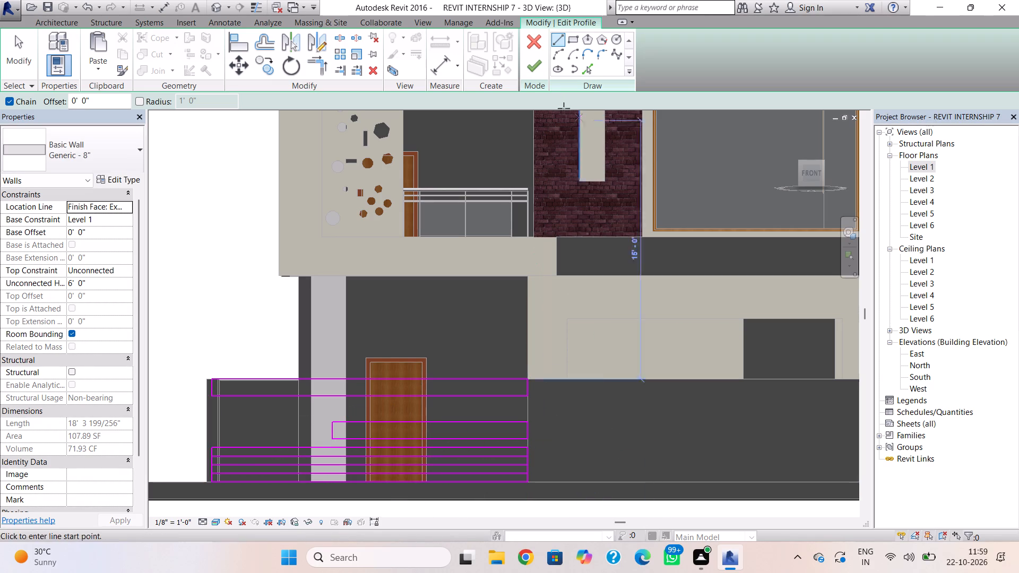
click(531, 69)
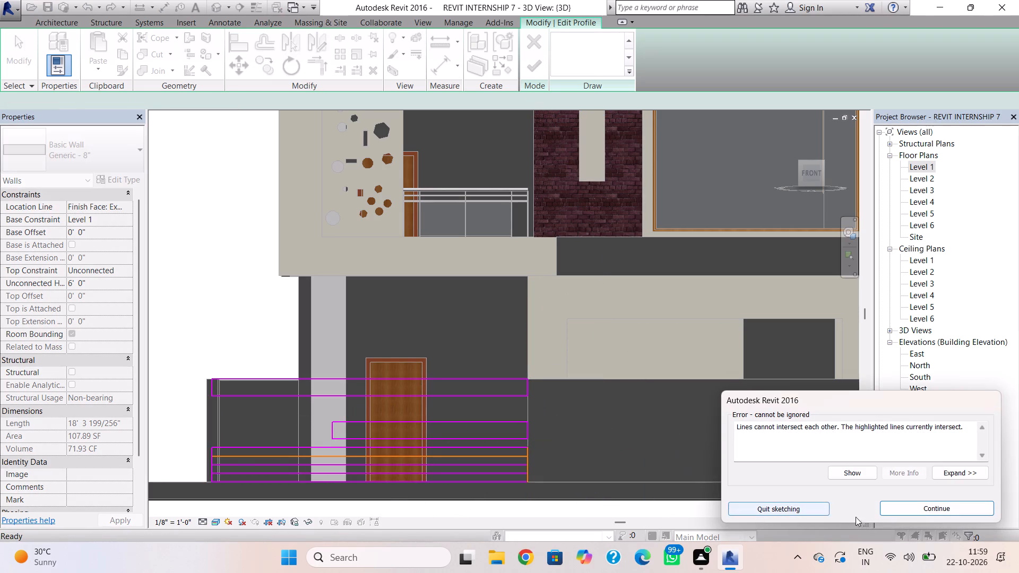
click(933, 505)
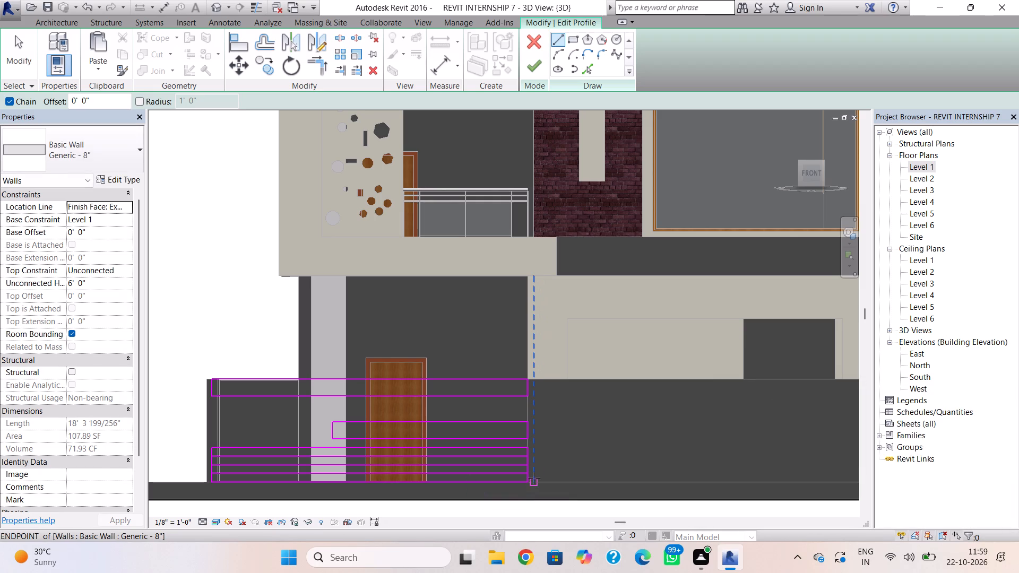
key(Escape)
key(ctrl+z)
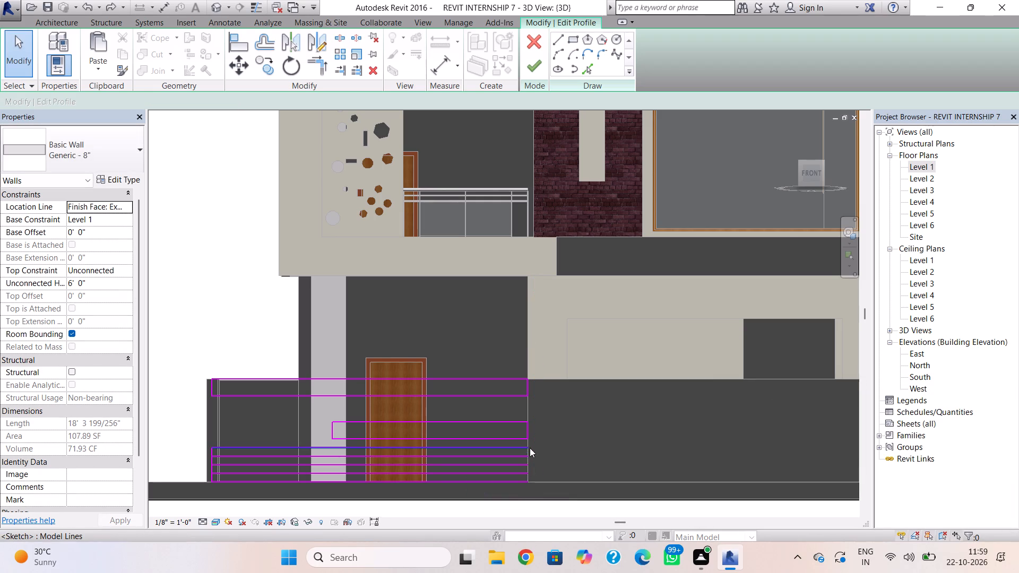
Draw separate vertical segments along the east edge between the low horizontal lines, from the 2' line to the base, and try to finish.
click(561, 33)
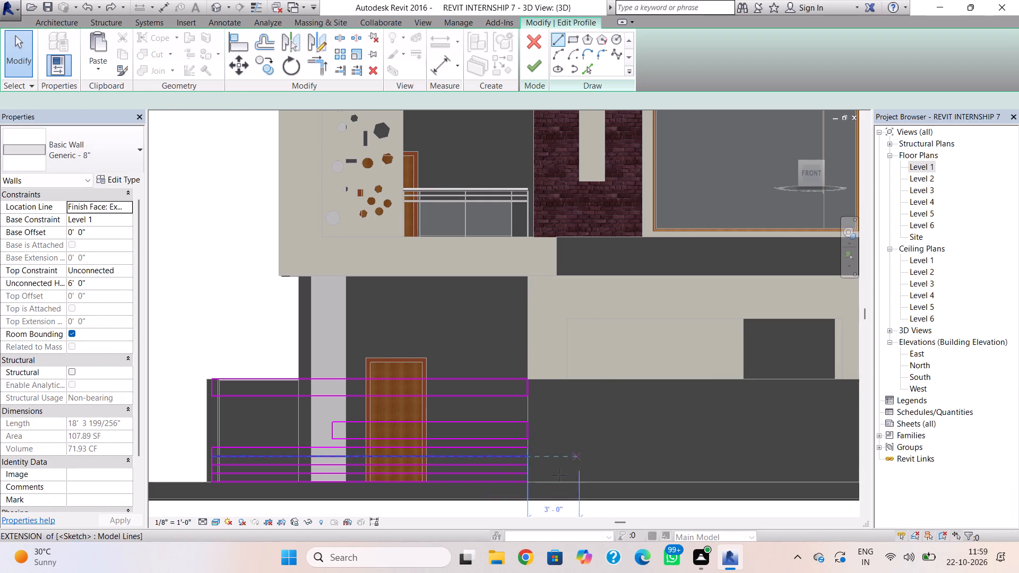
scroll(538, 467, up, 3)
click(525, 435)
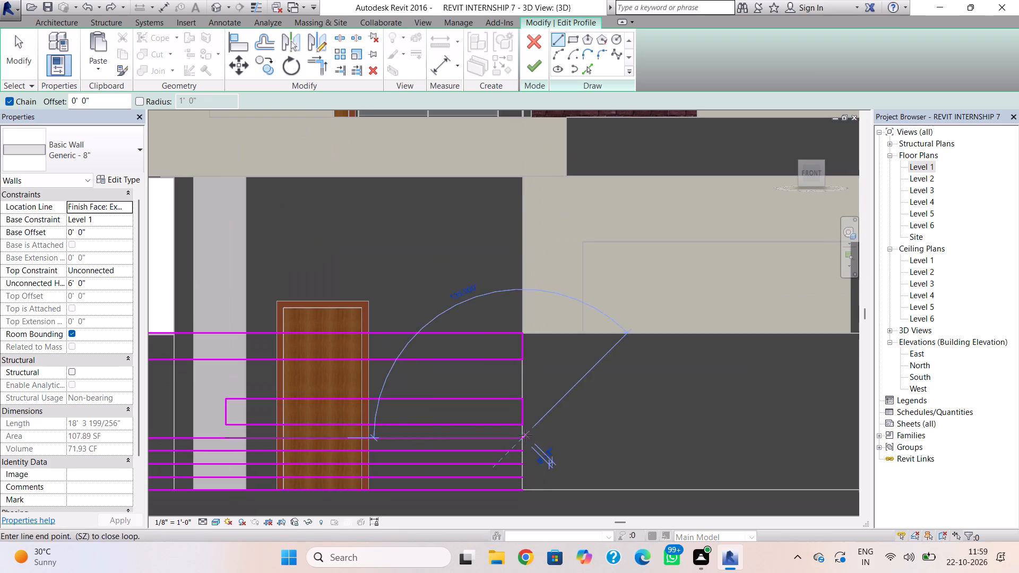
click(522, 448)
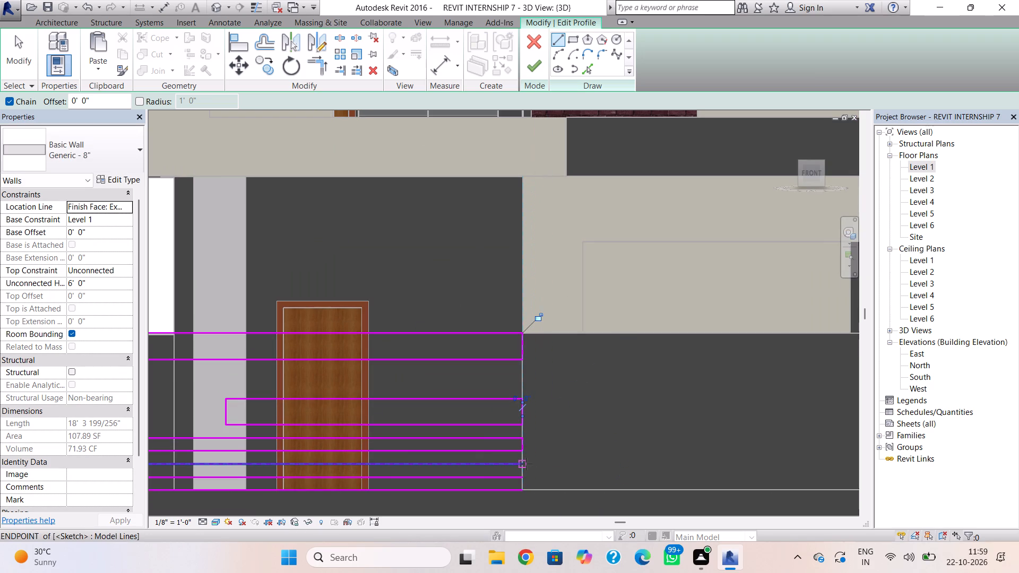
click(526, 464)
click(525, 477)
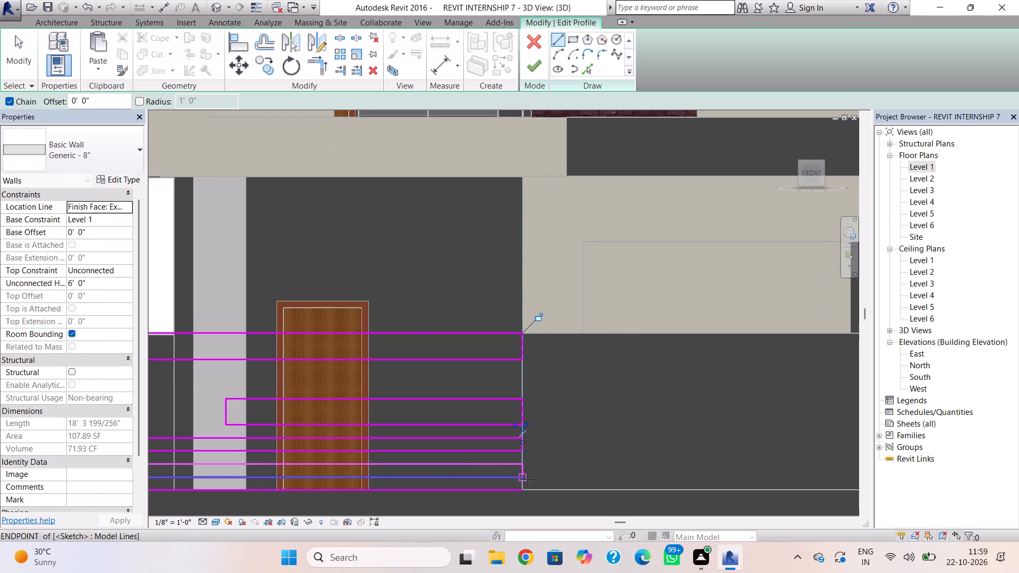
middle_drag(585, 493, 722, 447)
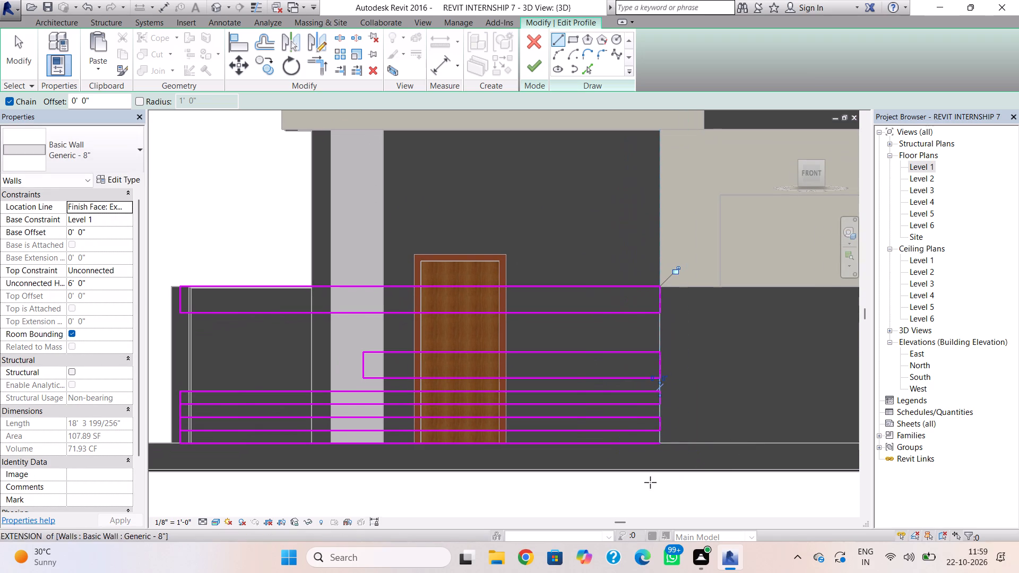
click(662, 434)
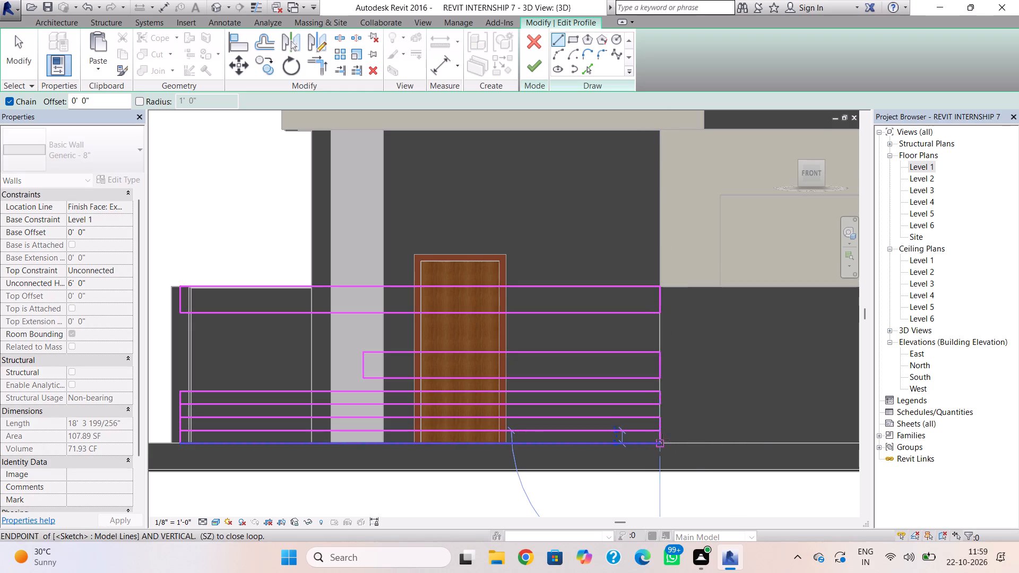
click(662, 442)
key(Escape)
click(665, 402)
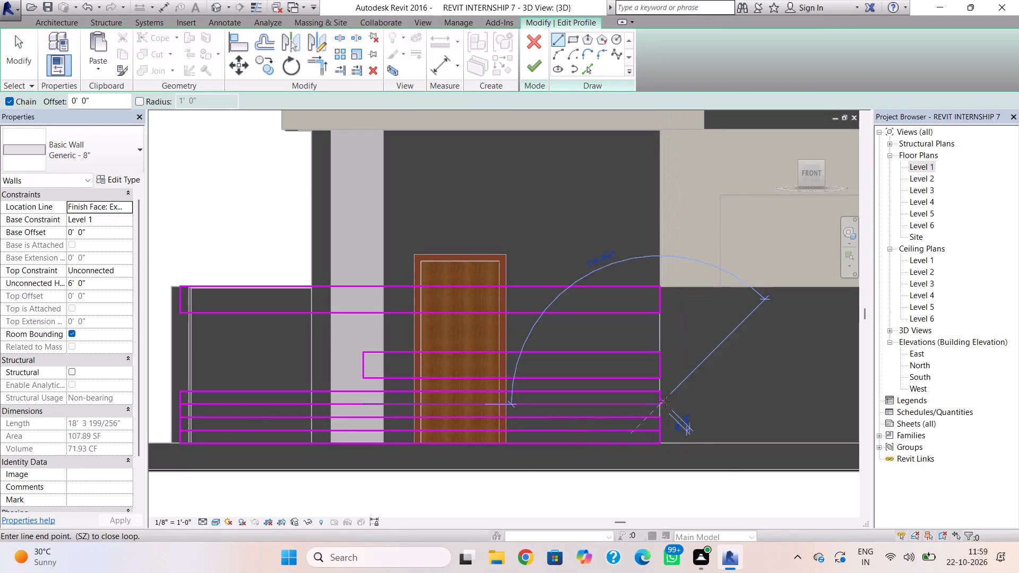
click(662, 413)
key(Escape)
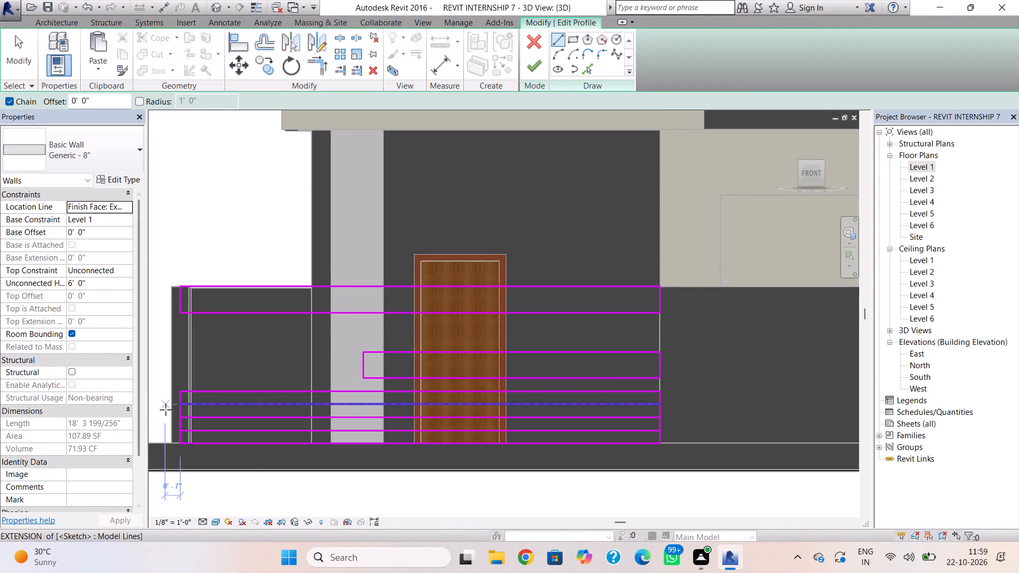
click(533, 65)
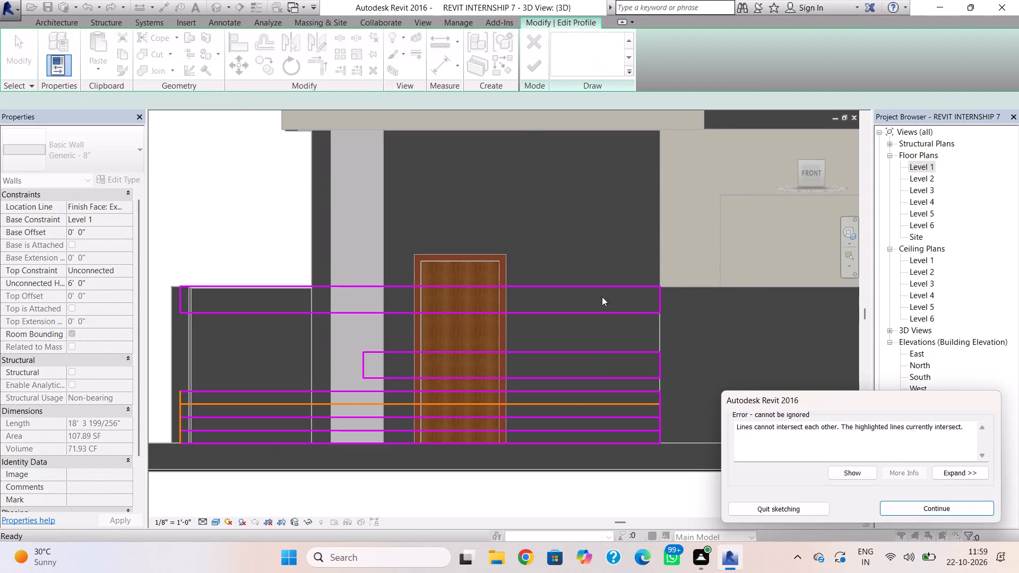
click(921, 509)
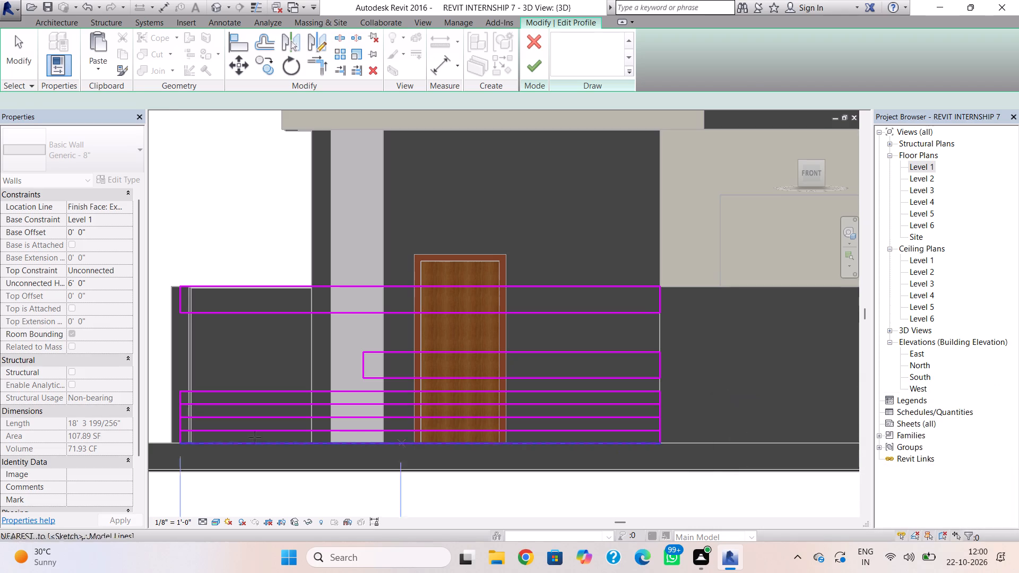
Replace the west edge line below the 2' line with separate vertical segments between the horizontal lines, and try to finish the sketch.
key(Escape)
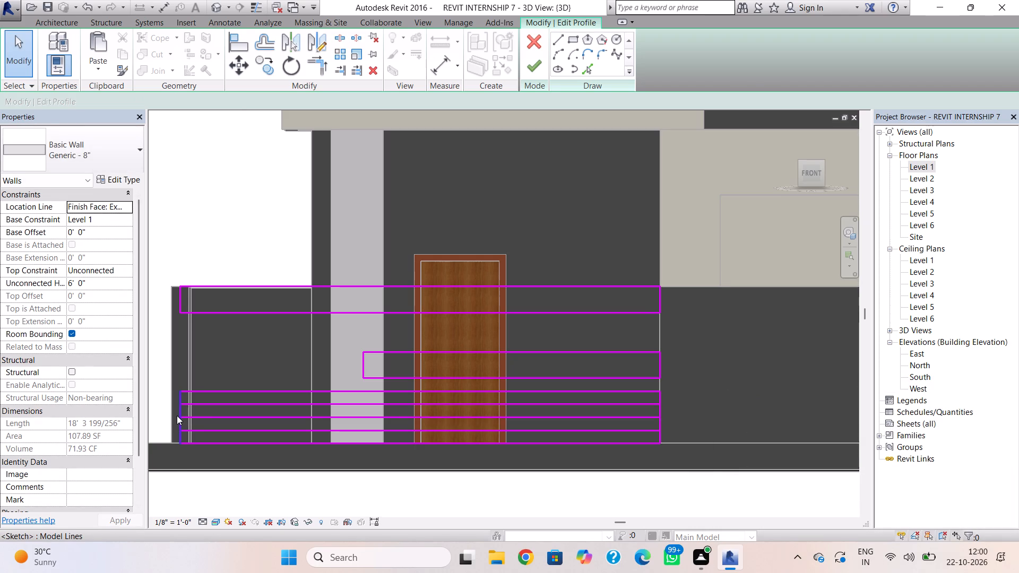
click(177, 415)
key(Delete)
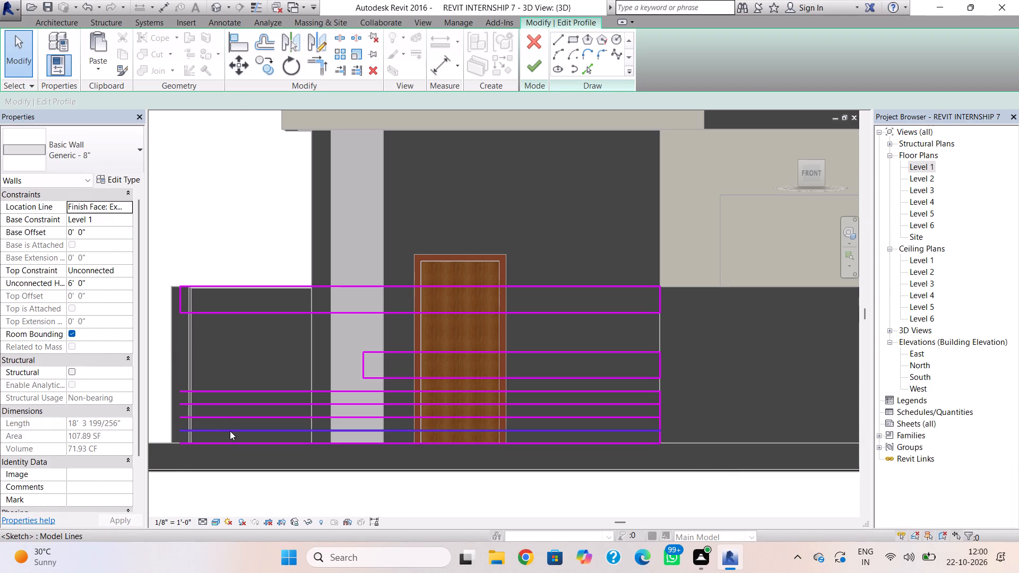
click(564, 36)
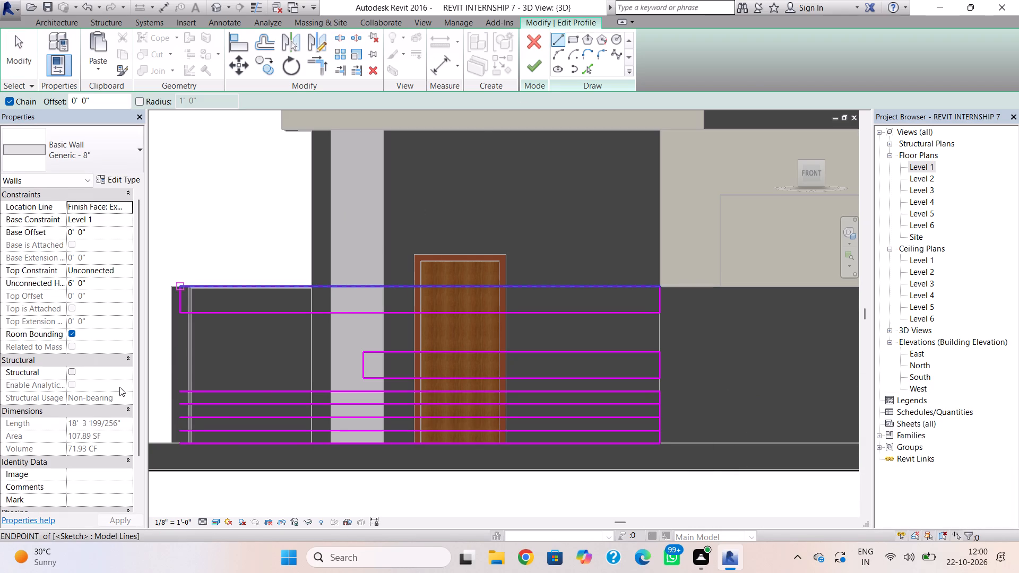
click(177, 392)
click(179, 404)
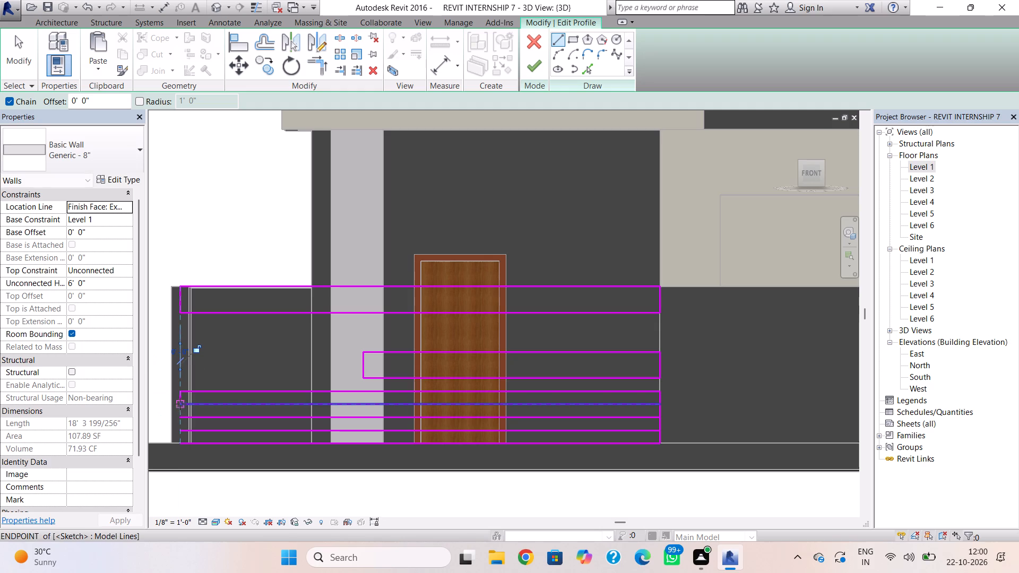
click(179, 401)
click(178, 421)
click(179, 418)
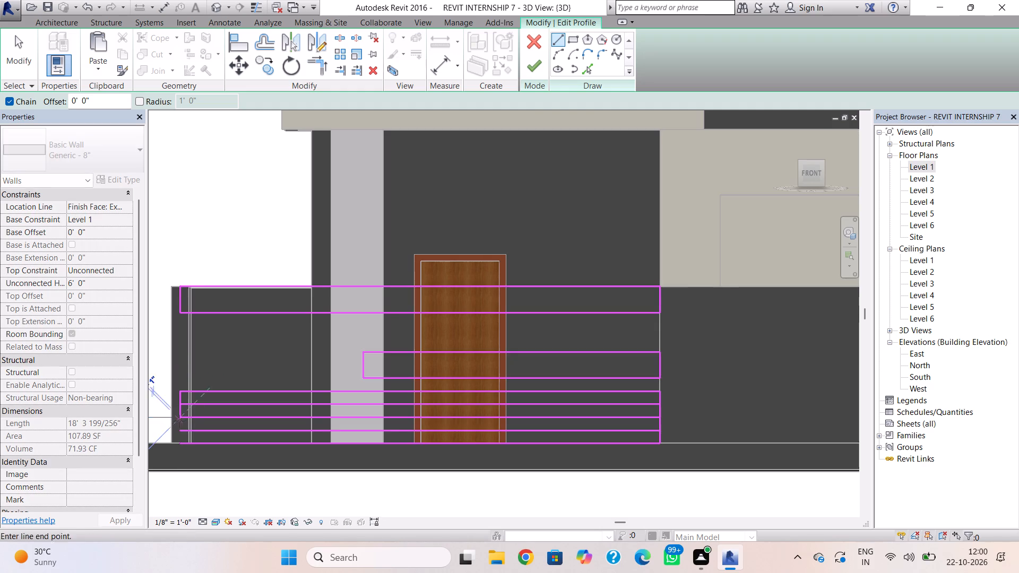
click(180, 430)
click(180, 430)
click(178, 441)
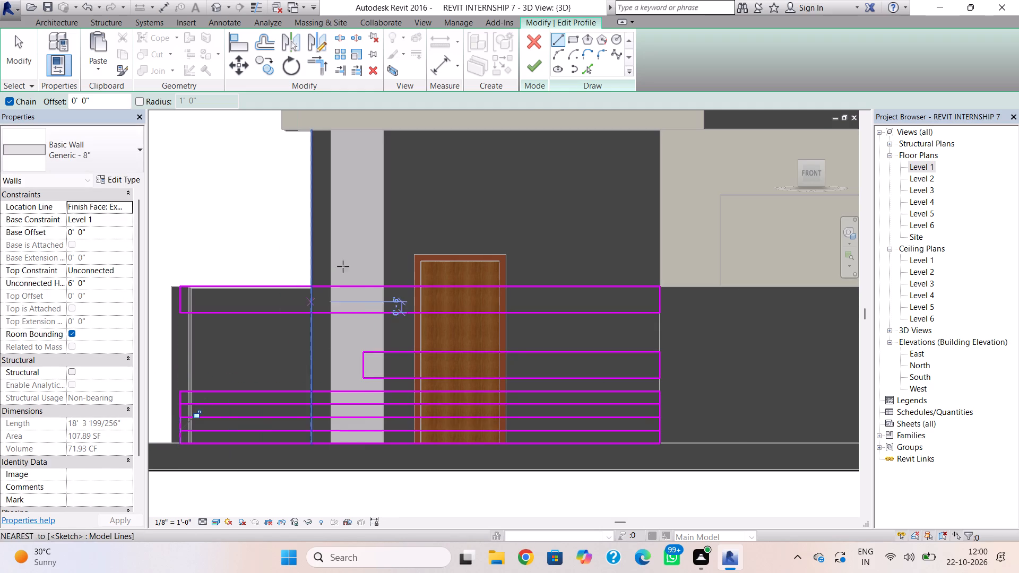
click(536, 65)
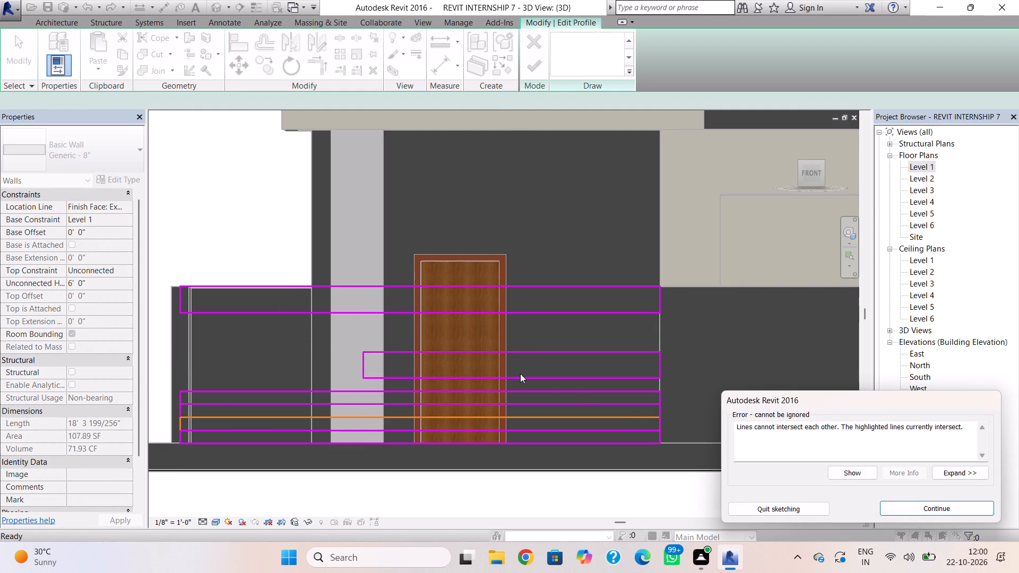
key(Escape)
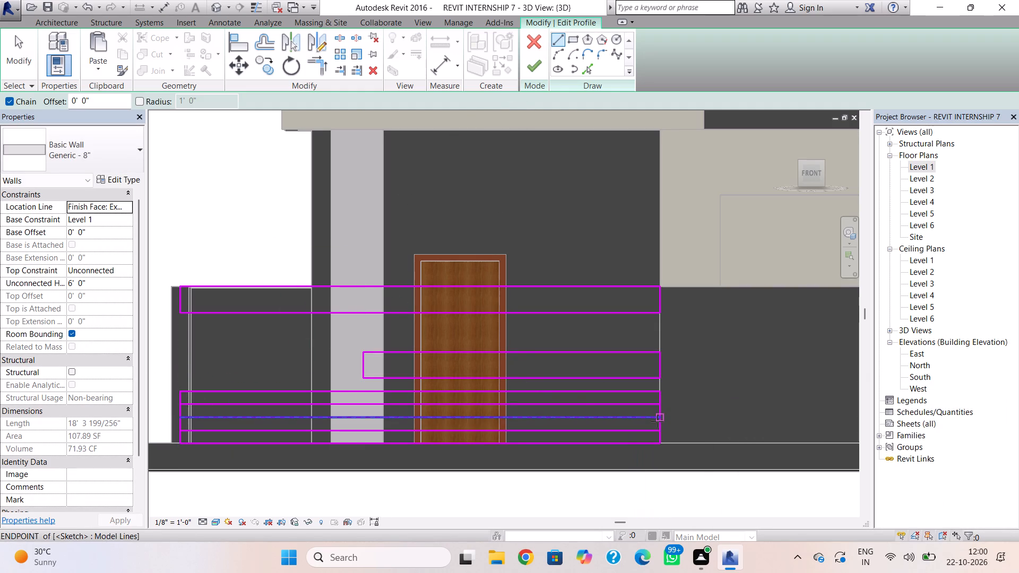
key(Escape)
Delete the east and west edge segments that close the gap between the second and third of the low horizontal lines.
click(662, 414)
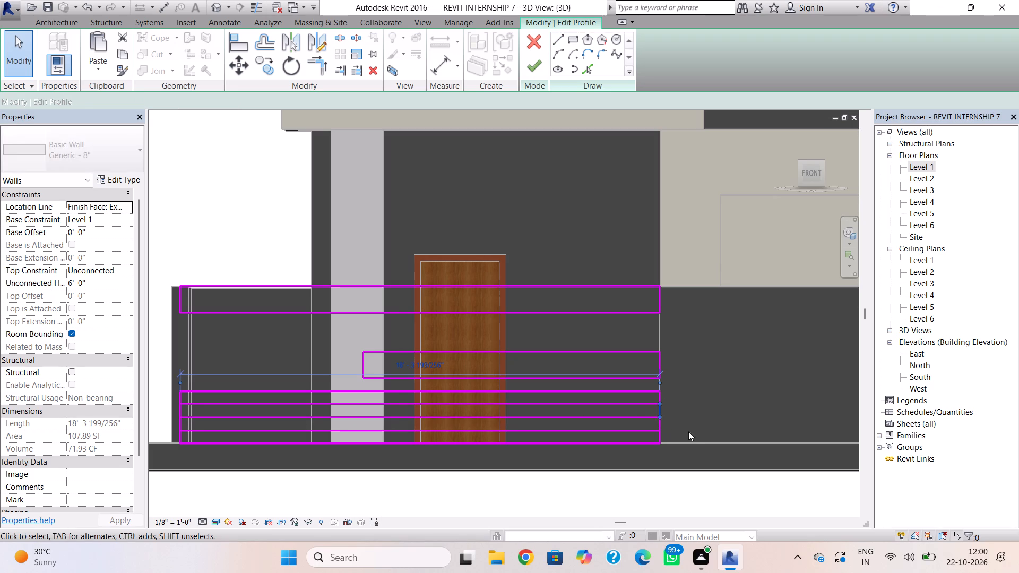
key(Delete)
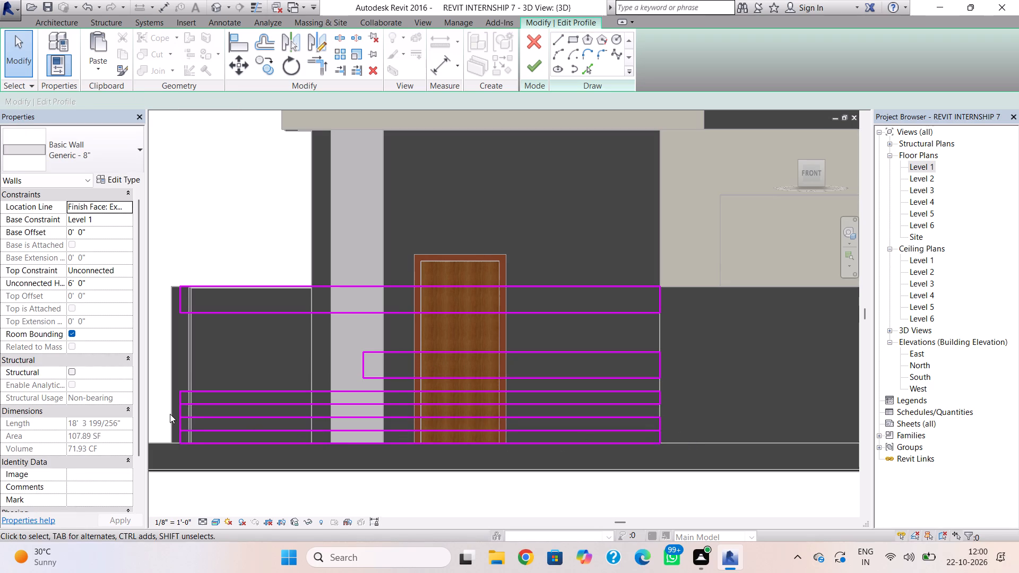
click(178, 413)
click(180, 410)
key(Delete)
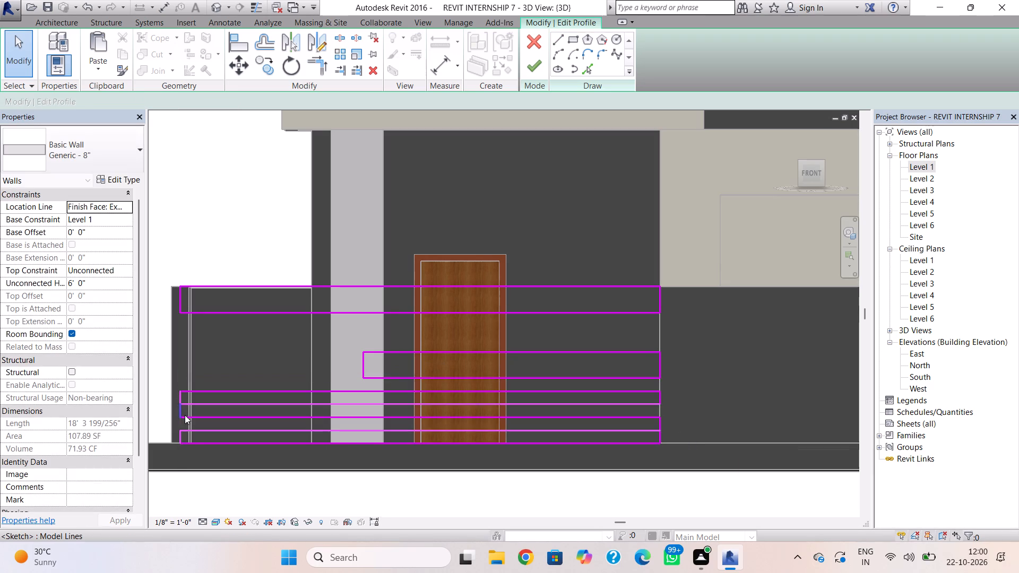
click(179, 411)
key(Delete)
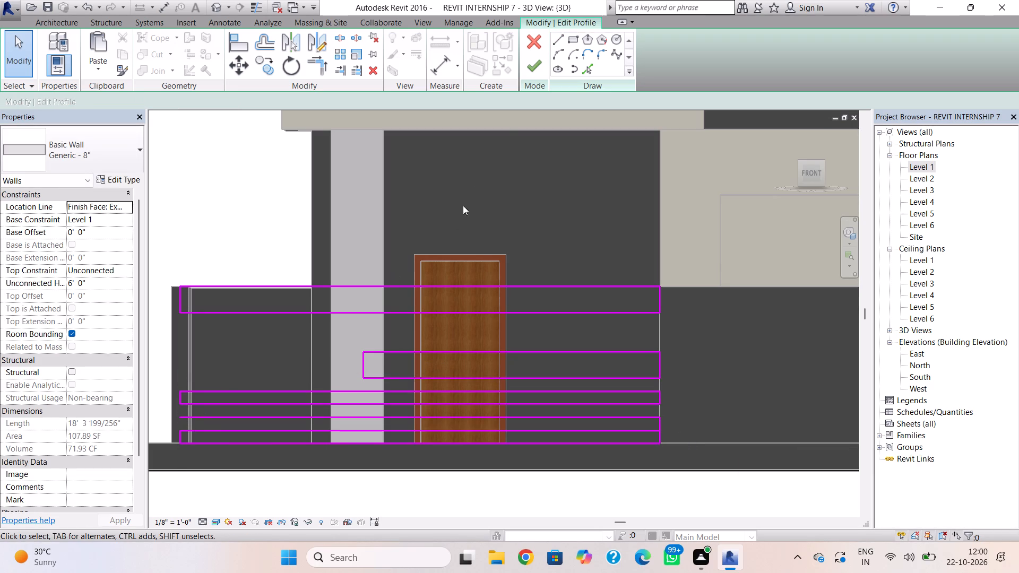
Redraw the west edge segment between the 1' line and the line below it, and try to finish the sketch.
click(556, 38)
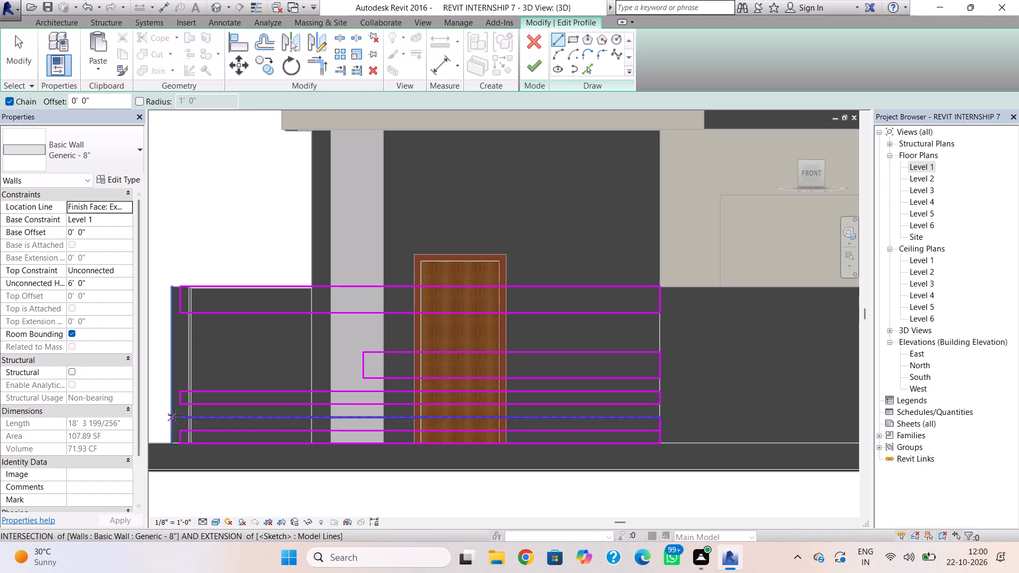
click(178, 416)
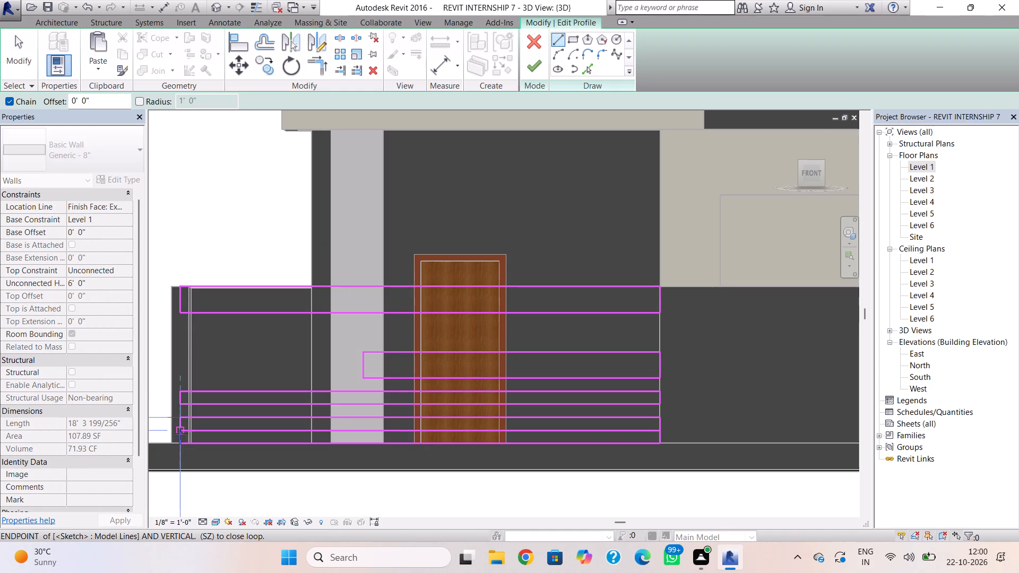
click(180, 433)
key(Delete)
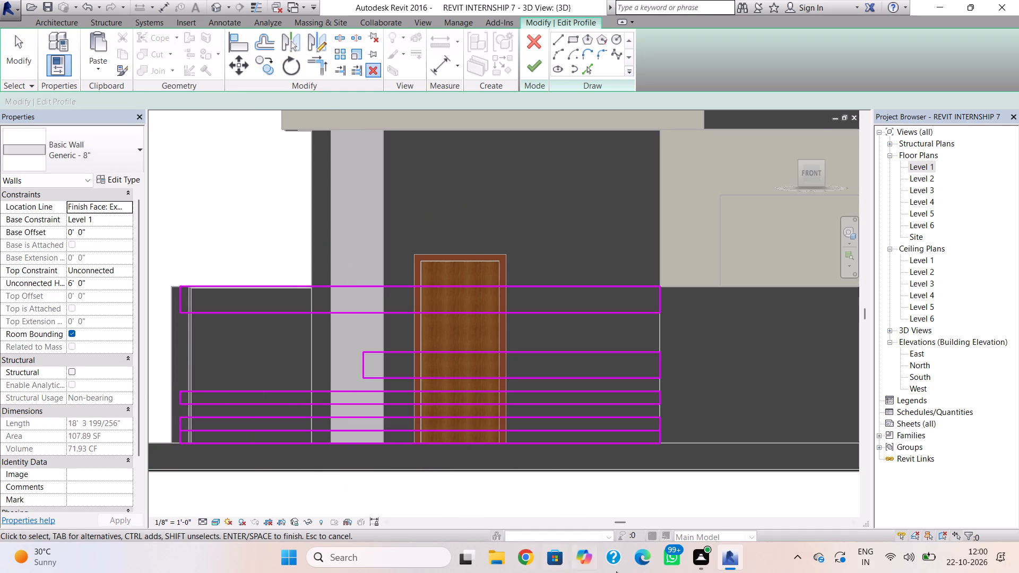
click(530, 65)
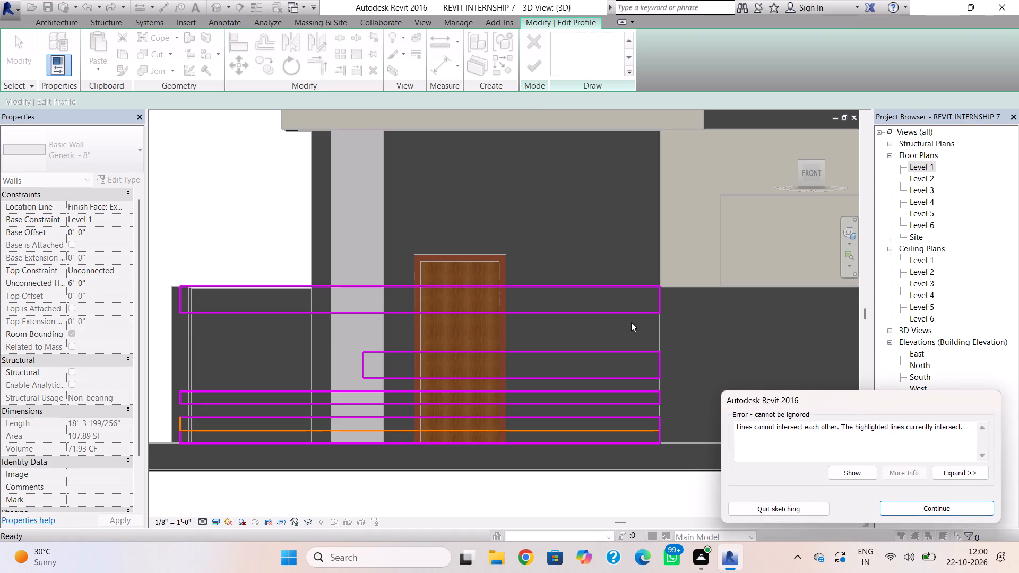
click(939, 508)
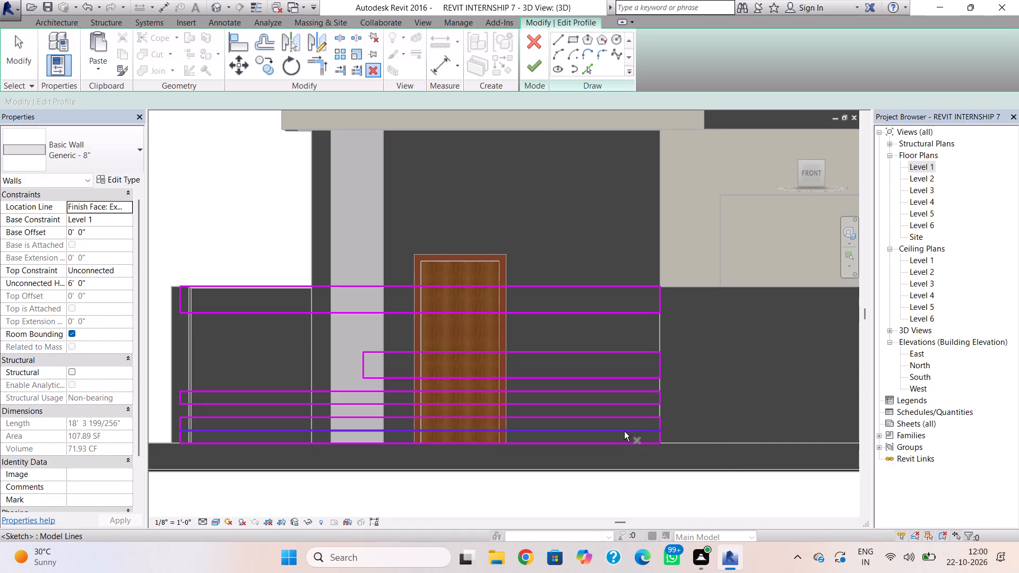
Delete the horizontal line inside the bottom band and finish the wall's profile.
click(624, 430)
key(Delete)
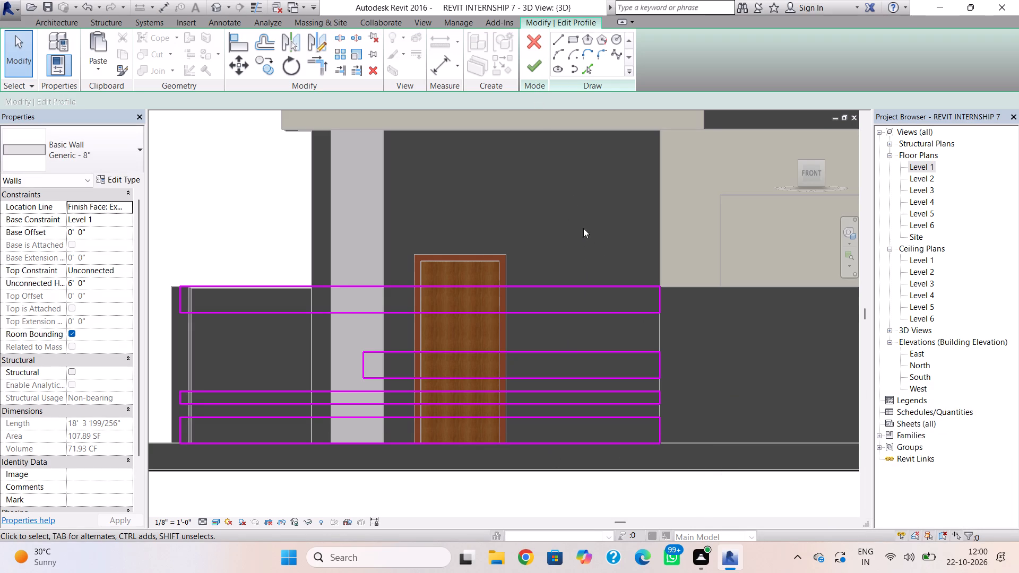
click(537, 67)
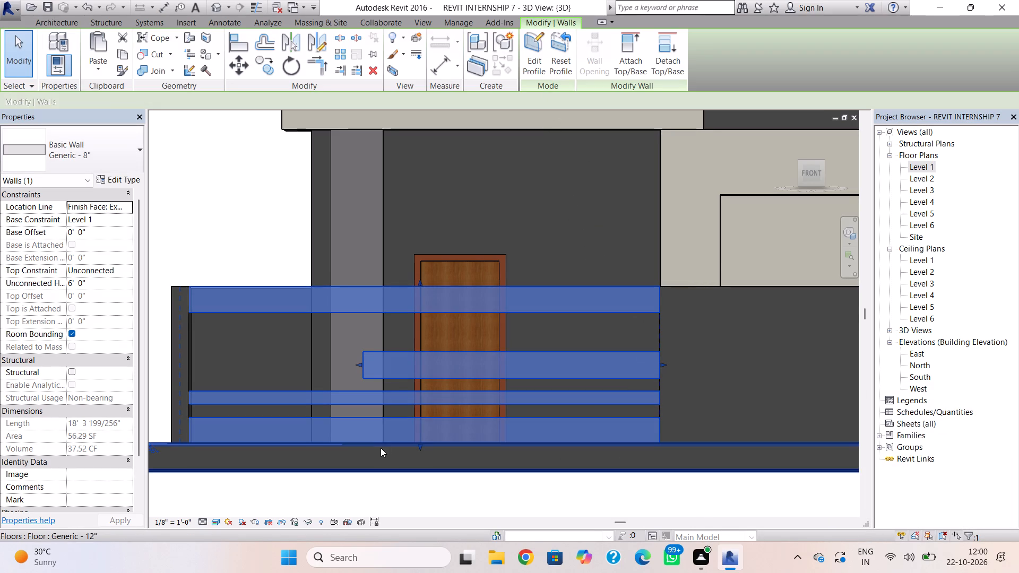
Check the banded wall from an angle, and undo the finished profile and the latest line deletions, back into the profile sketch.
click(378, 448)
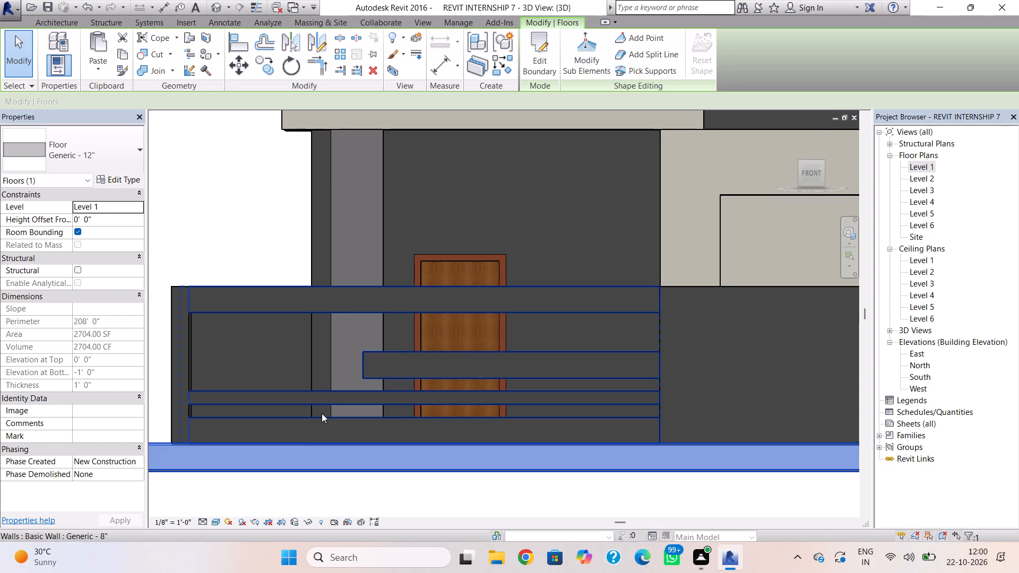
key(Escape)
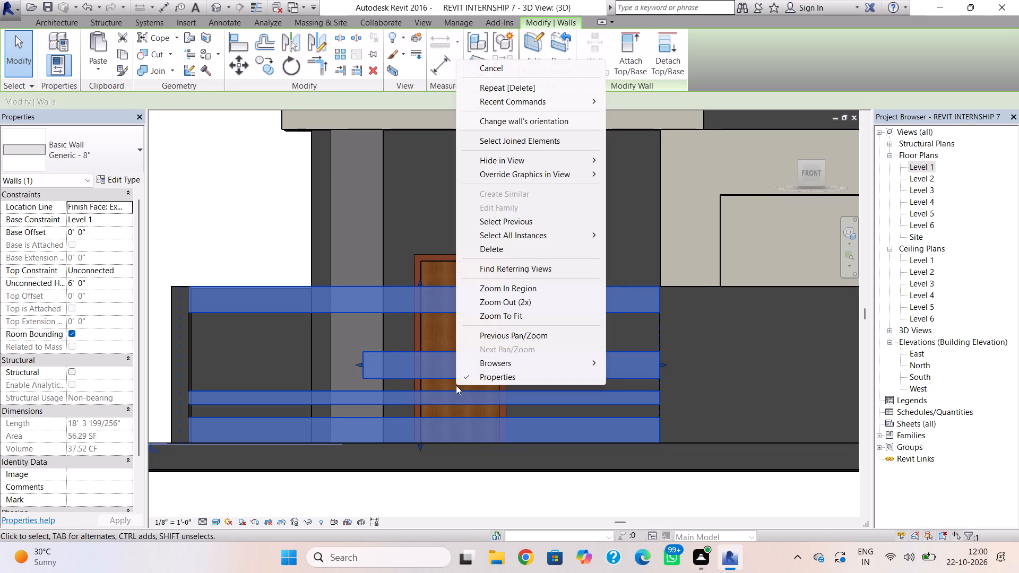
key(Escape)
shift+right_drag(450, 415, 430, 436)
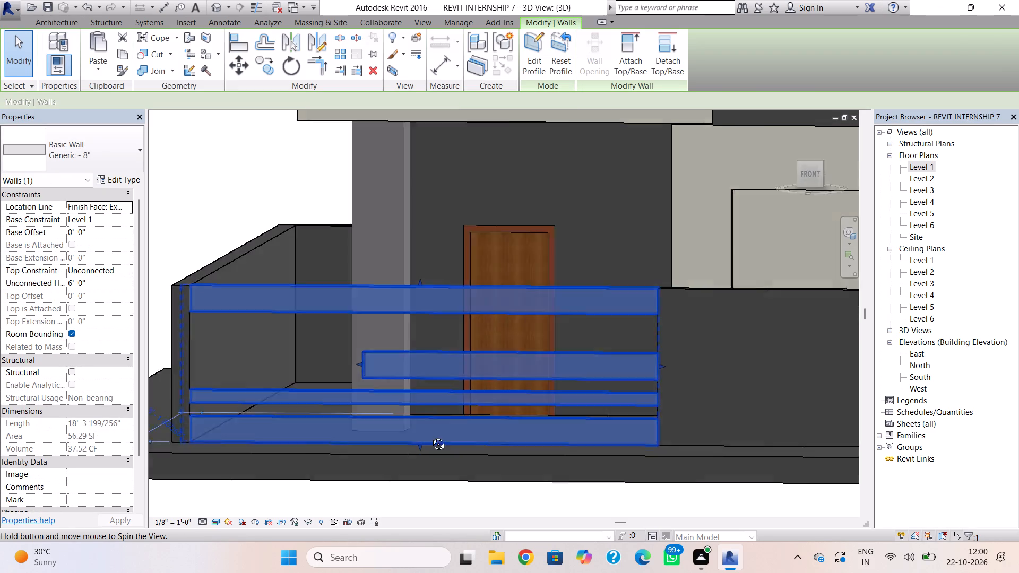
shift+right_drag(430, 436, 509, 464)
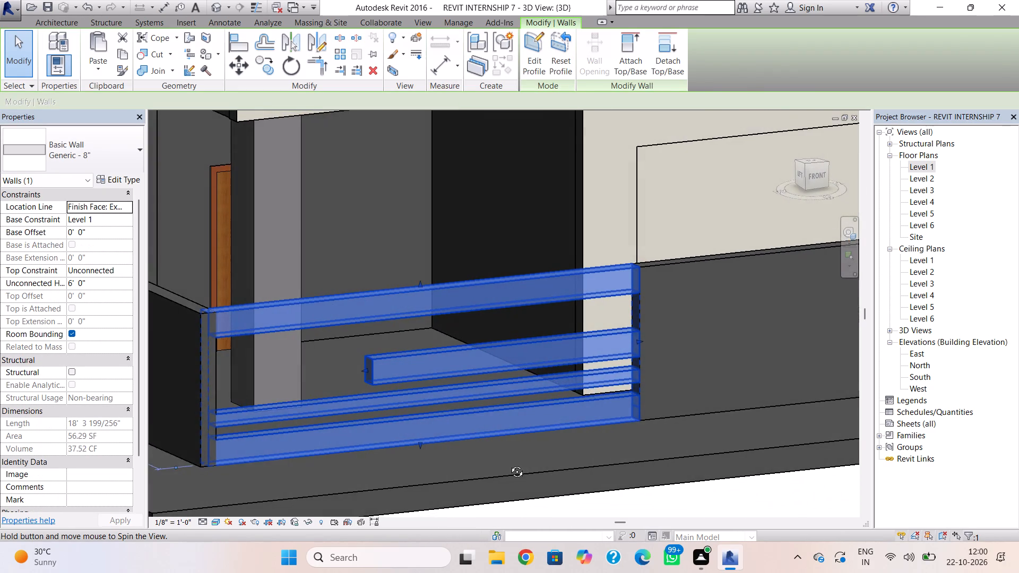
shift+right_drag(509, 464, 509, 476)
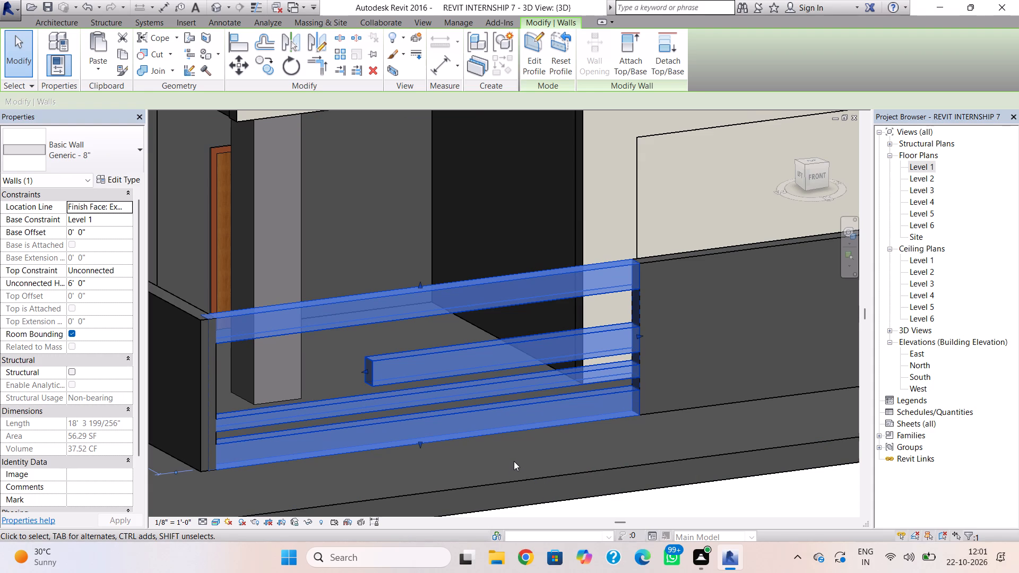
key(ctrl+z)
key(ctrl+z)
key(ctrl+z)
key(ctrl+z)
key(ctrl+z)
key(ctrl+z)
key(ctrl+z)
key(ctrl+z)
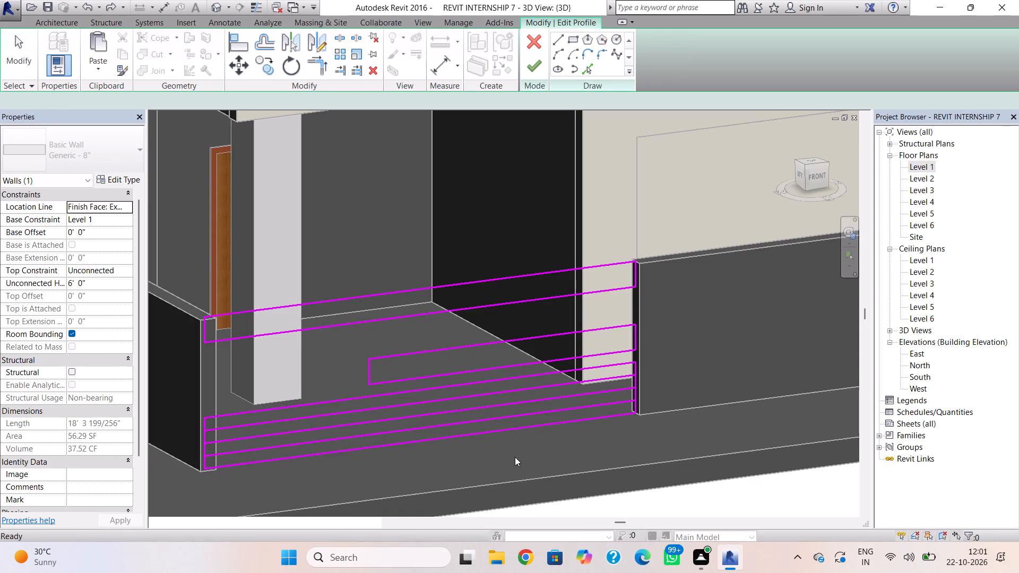
Undo the remaining profile edits of the west front wall segment until the sketch closes and the wall is solid.
key(ctrl+z)
key(ctrl+z)
key(ctrl+z)
key(ctrl+z)
key(ctrl+z)
key(ctrl+z)
key(ctrl+z)
key(ctrl+z)
key(ctrl+z)
key(ctrl+z)
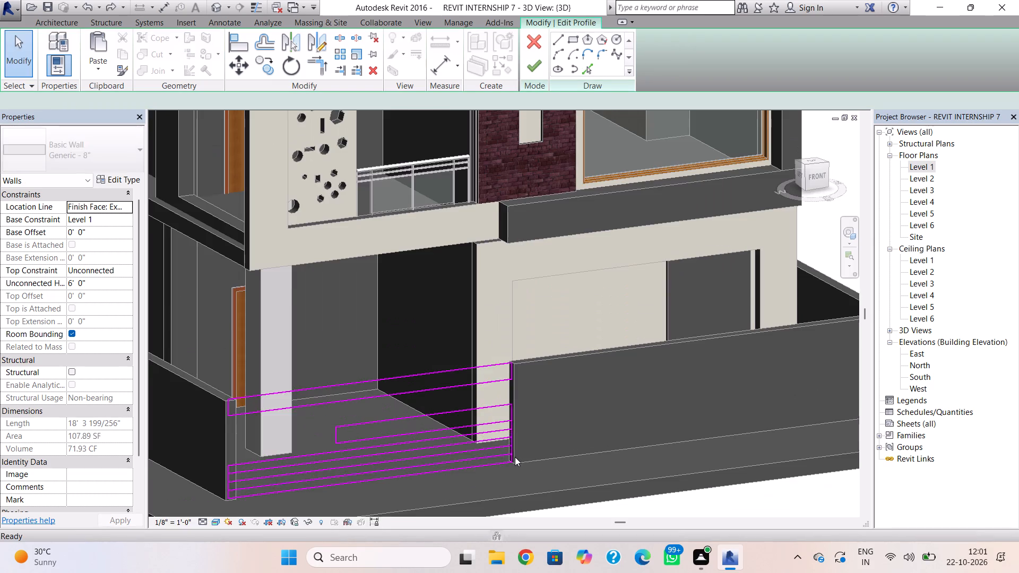
key(ctrl+z)
key(ctrl+z)
key(ctrl+z)
key(ctrl+z)
key(ctrl+z)
key(ctrl+z)
key(ctrl+z)
key(ctrl+z)
key(ctrl+z)
key(ctrl+z)
key(ctrl+z)
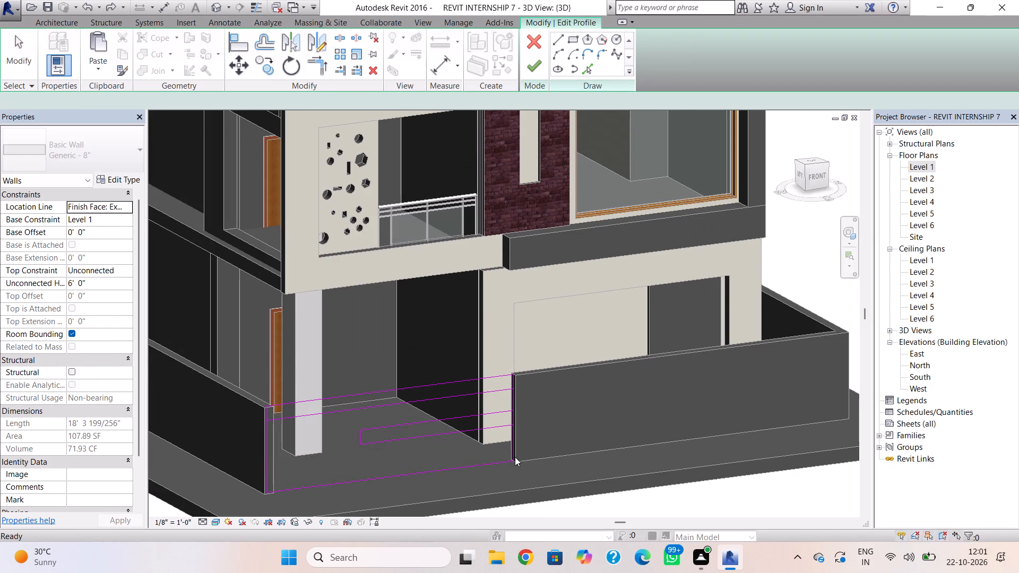
key(ctrl+z)
key(ctrl+z)
key(ctrl+z)
key(ctrl+z)
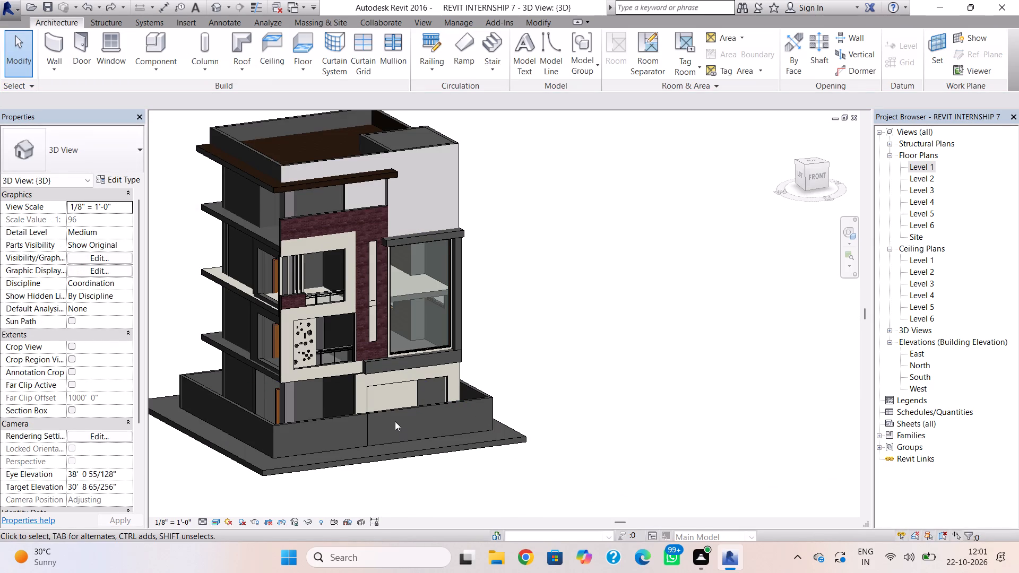
key(Escape)
Start an in-place model in the Walls category, keeping the suggested name.
click(172, 66)
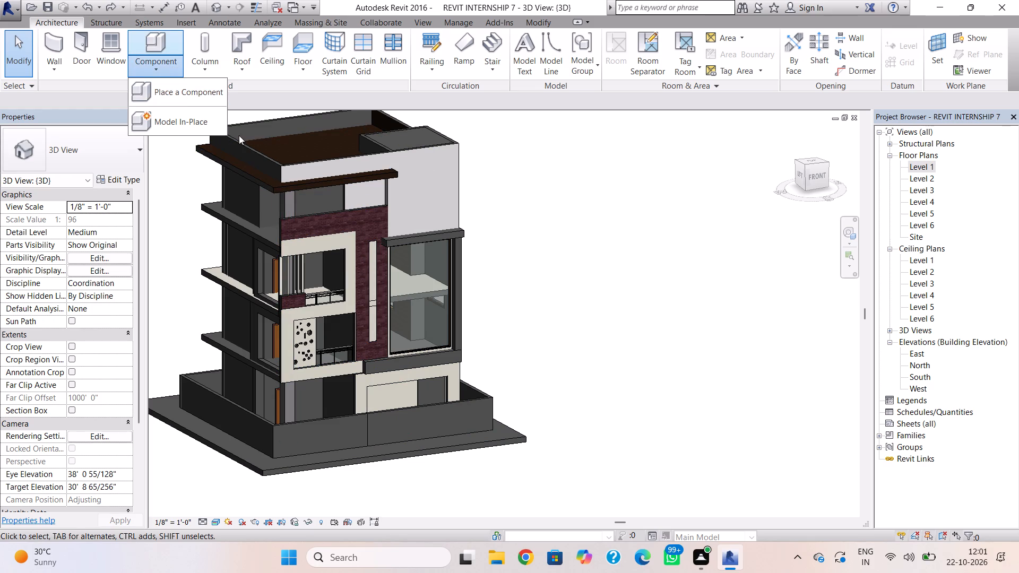
click(207, 131)
scroll(477, 257, down, 8)
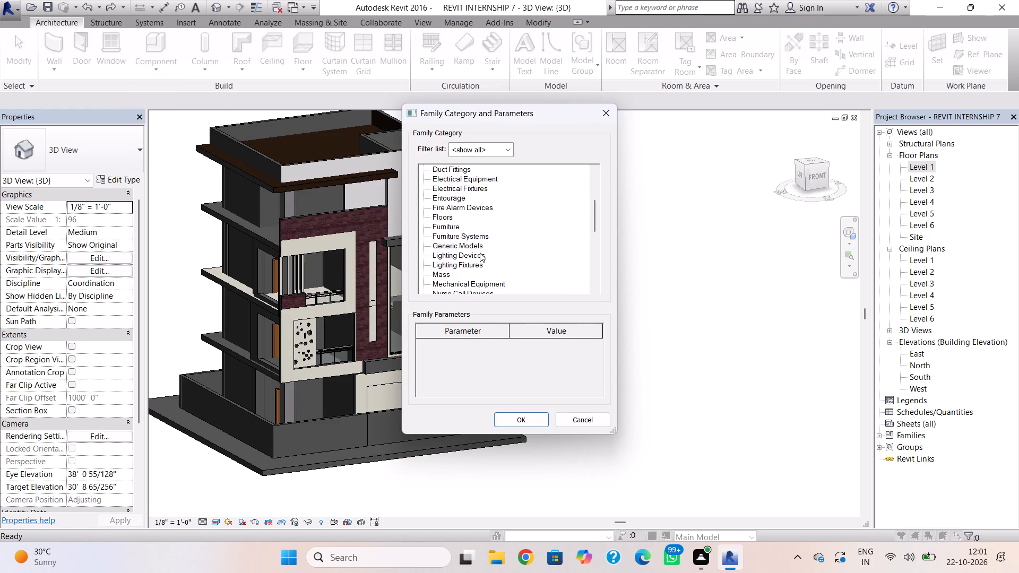
scroll(480, 253, down, 20)
scroll(480, 253, down, 8)
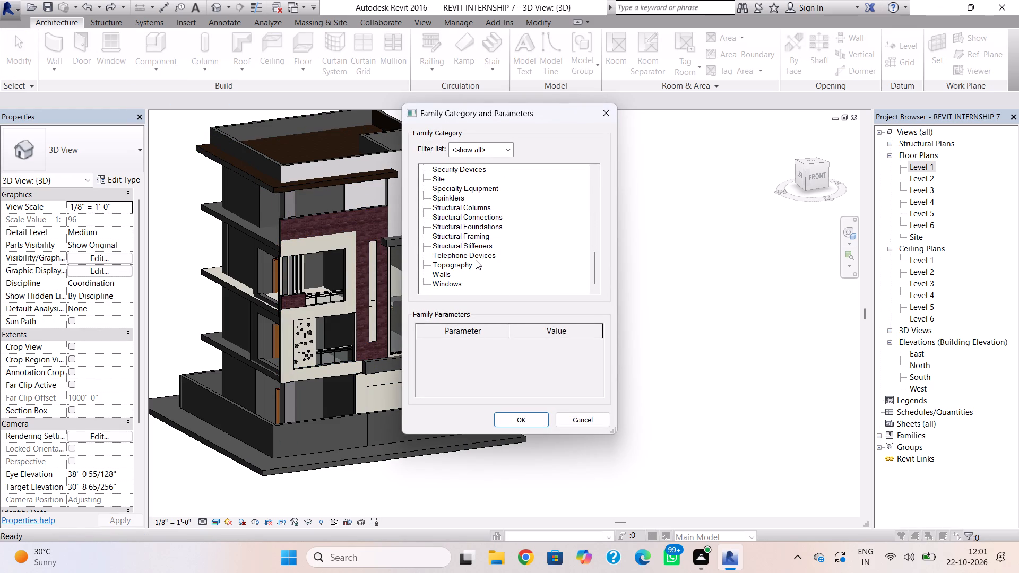
click(437, 274)
click(516, 419)
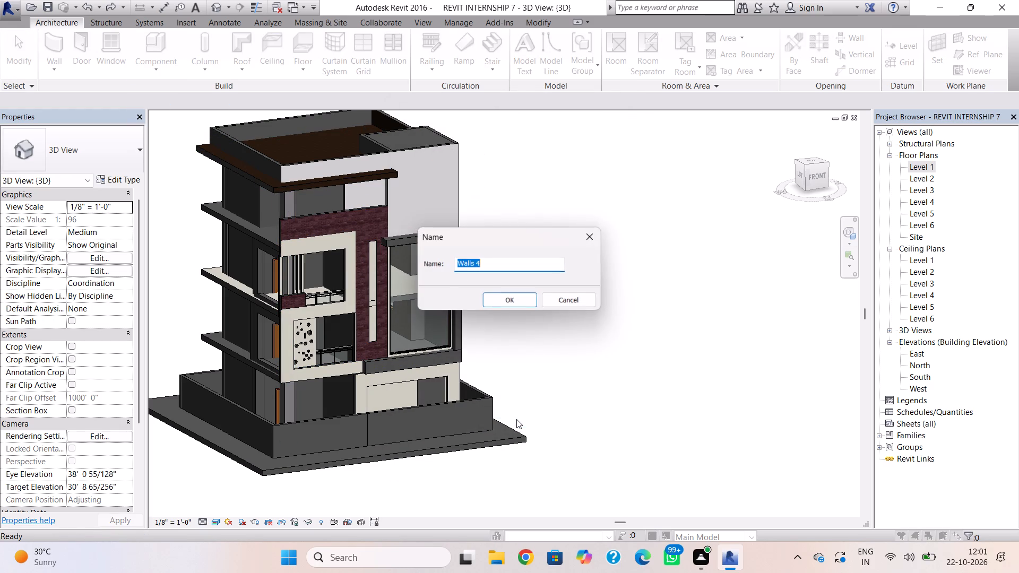
click(516, 297)
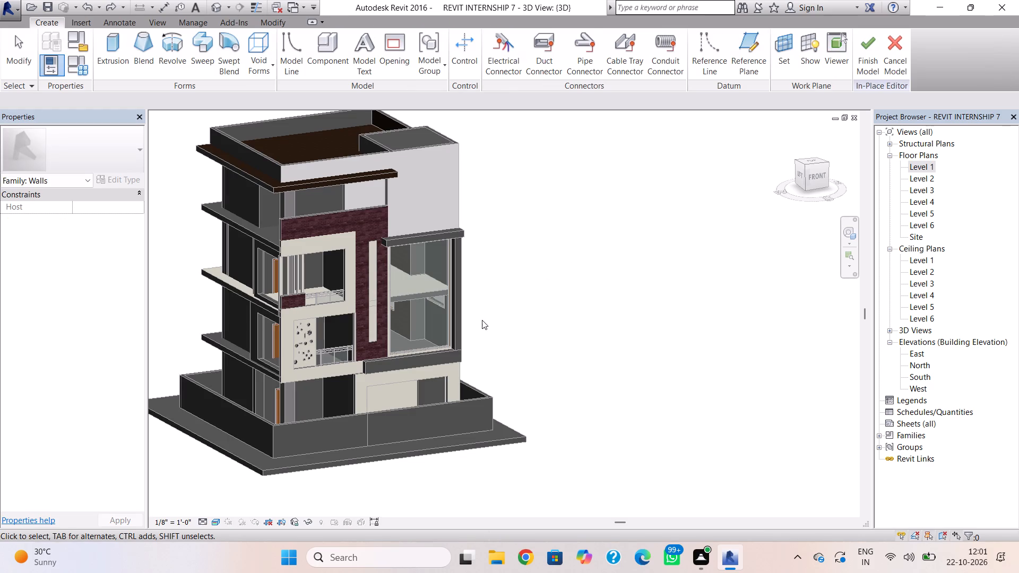
Set the work plane by picking the front face of the compound wall's west segment.
click(776, 45)
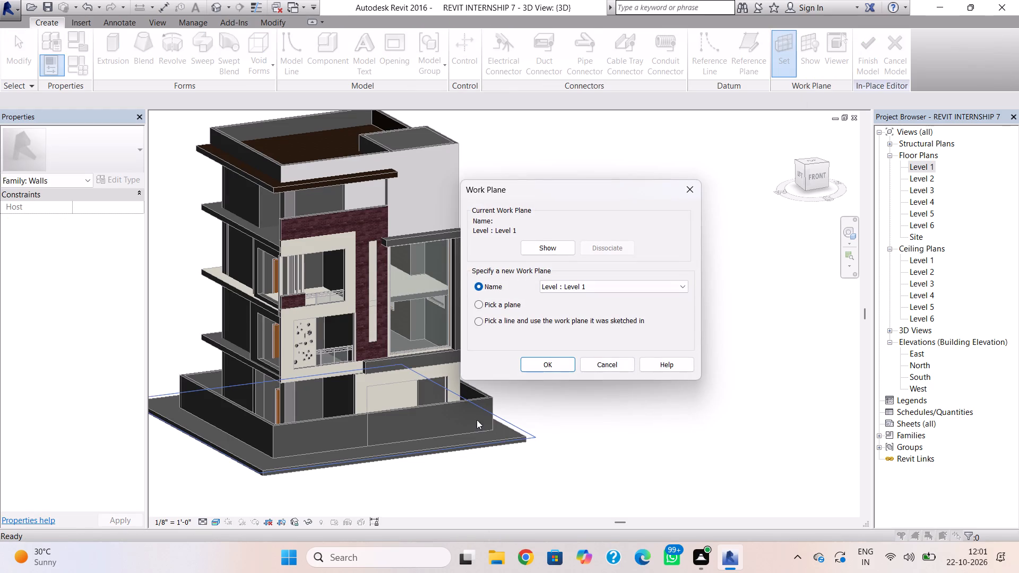
click(477, 303)
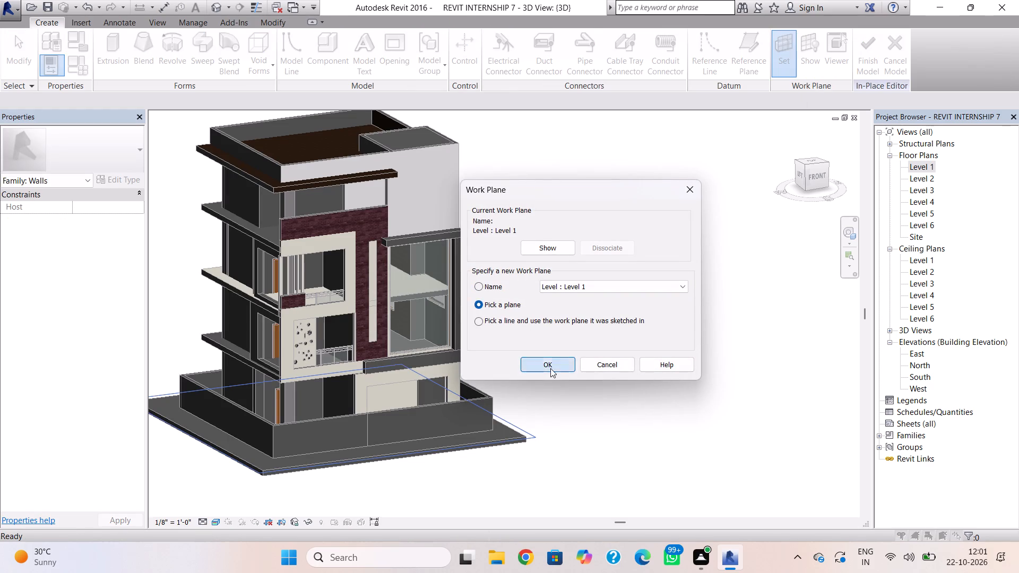
click(550, 368)
click(361, 442)
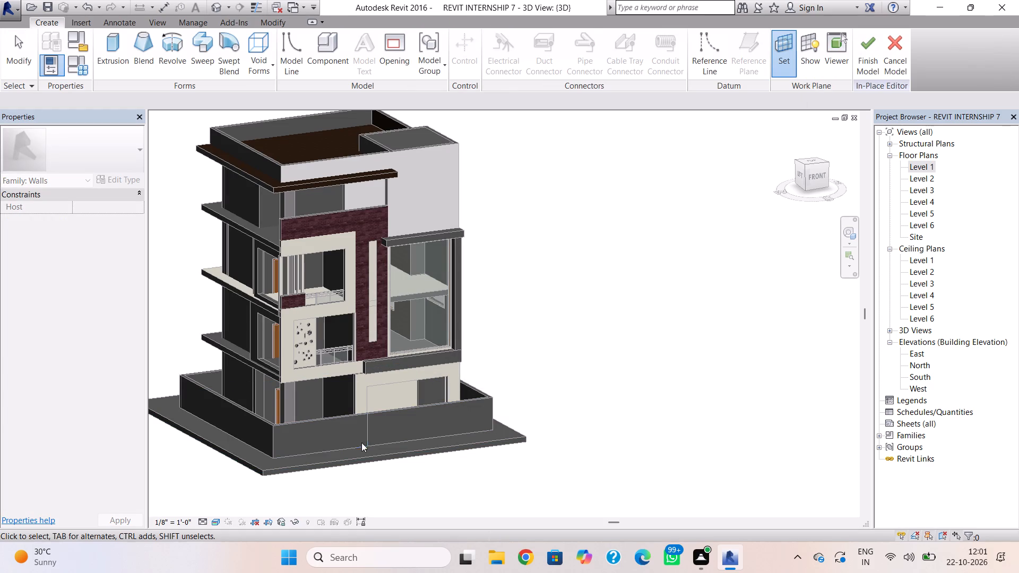
Begin an extrusion in the front view and sketch a thin rectangle about 17' 6" long near the west front wall segment's top edge.
click(117, 41)
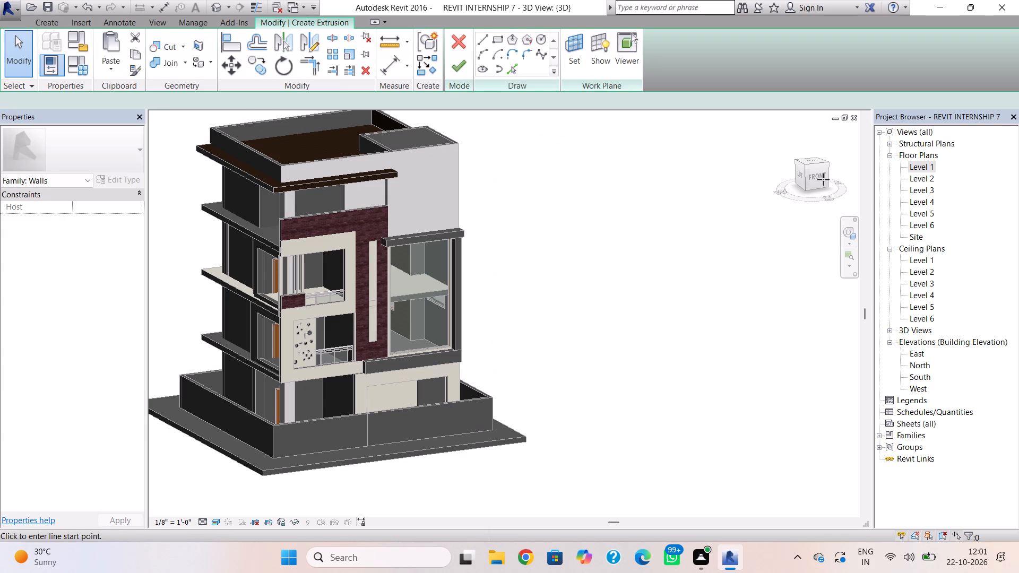
key(Escape)
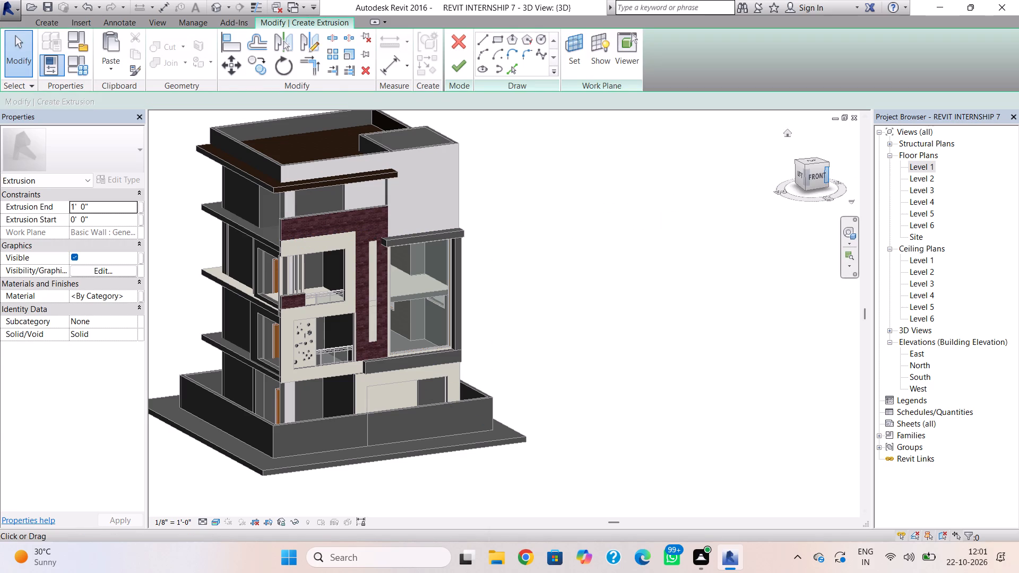
click(811, 181)
scroll(341, 401, up, 4)
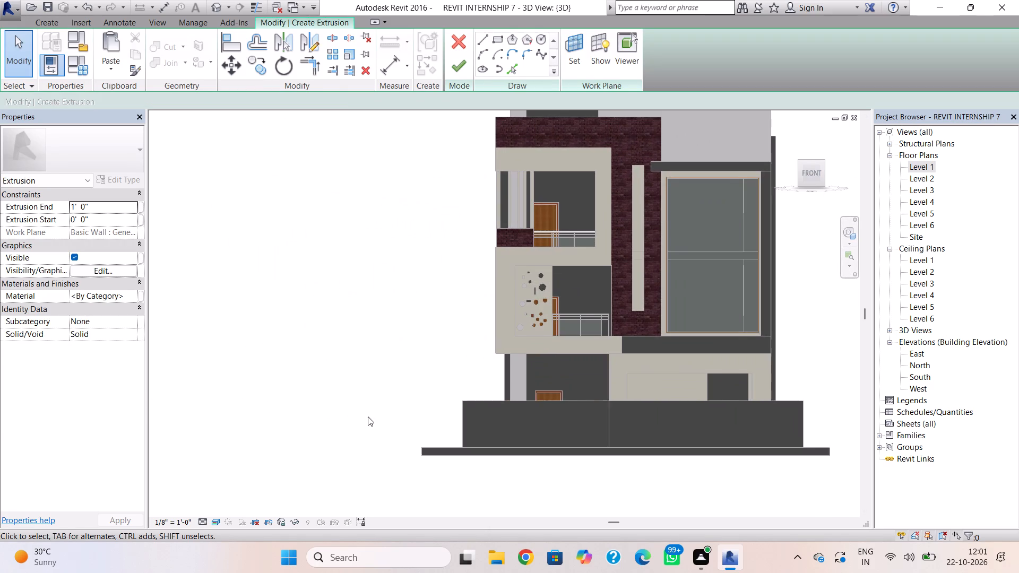
middle_drag(368, 416, 314, 418)
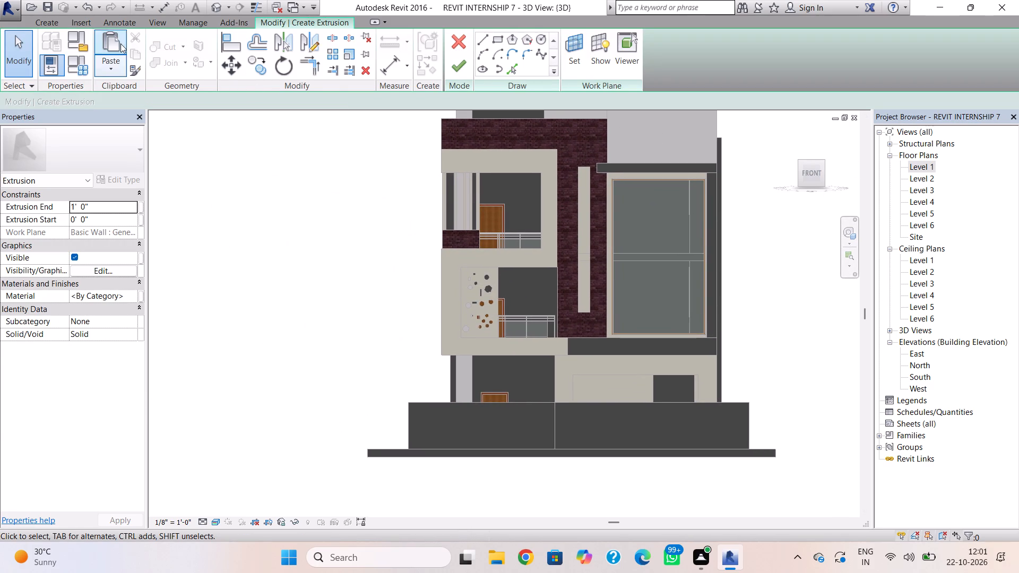
click(47, 19)
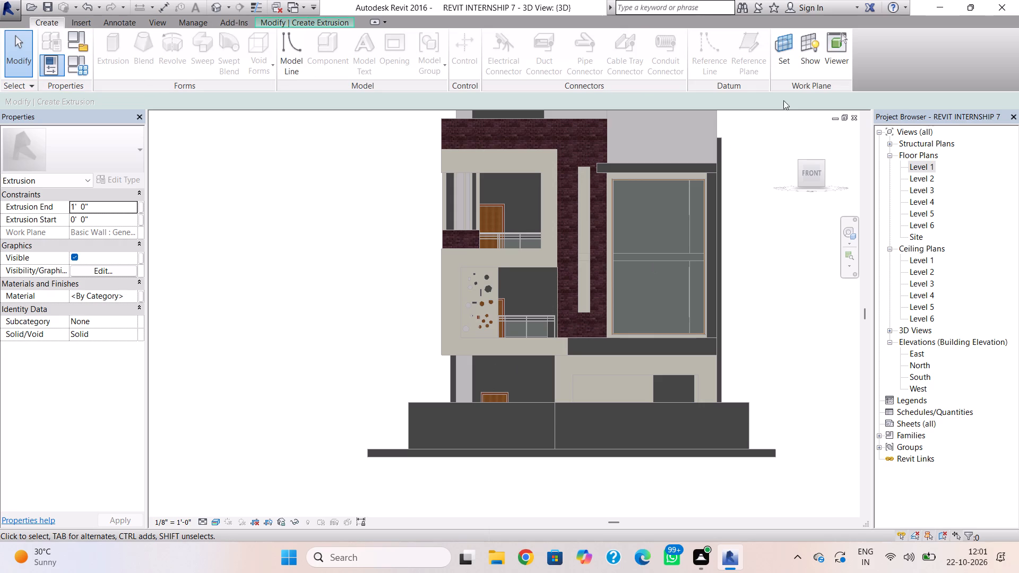
click(338, 24)
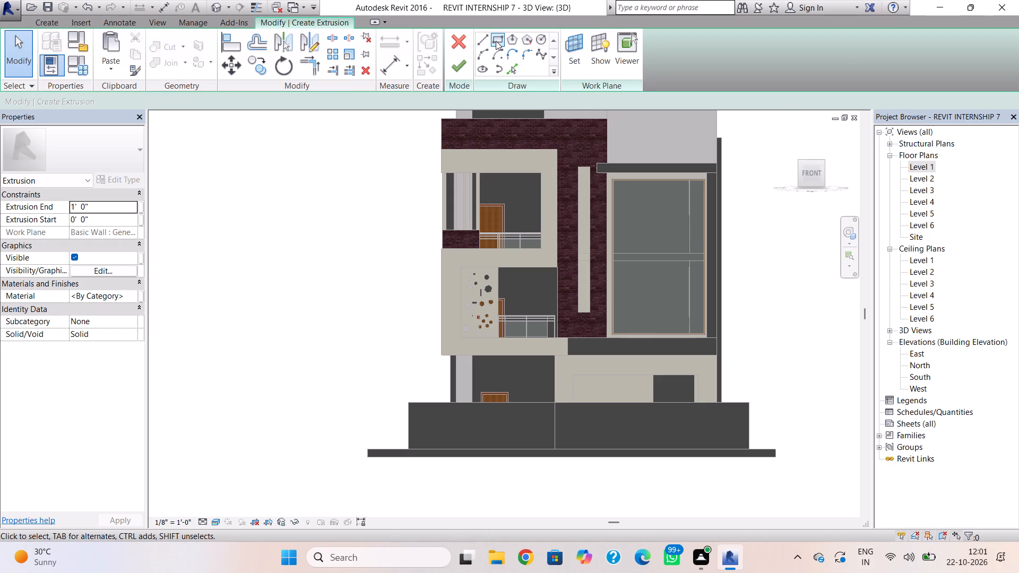
click(496, 40)
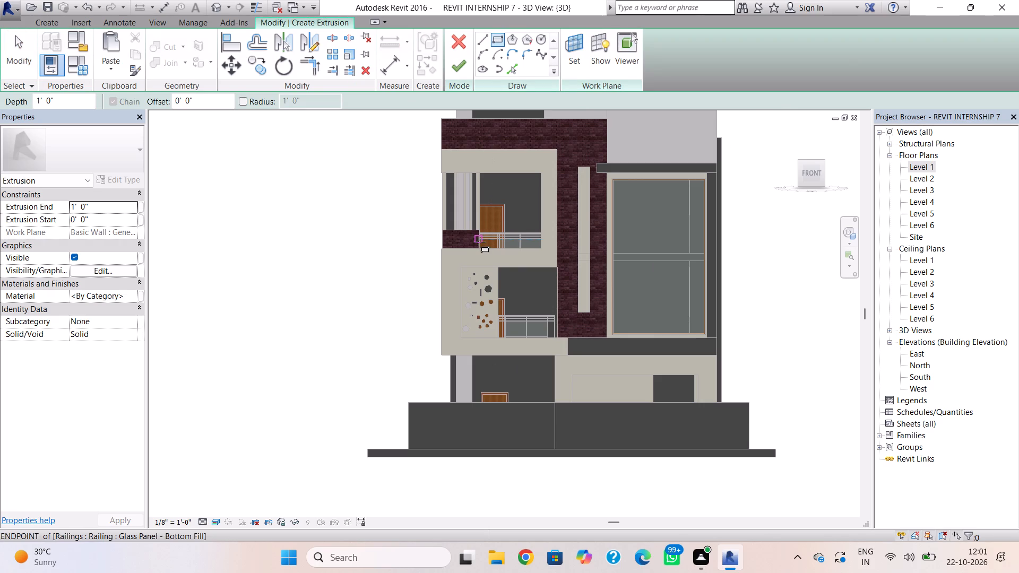
scroll(411, 404, up, 3)
click(411, 407)
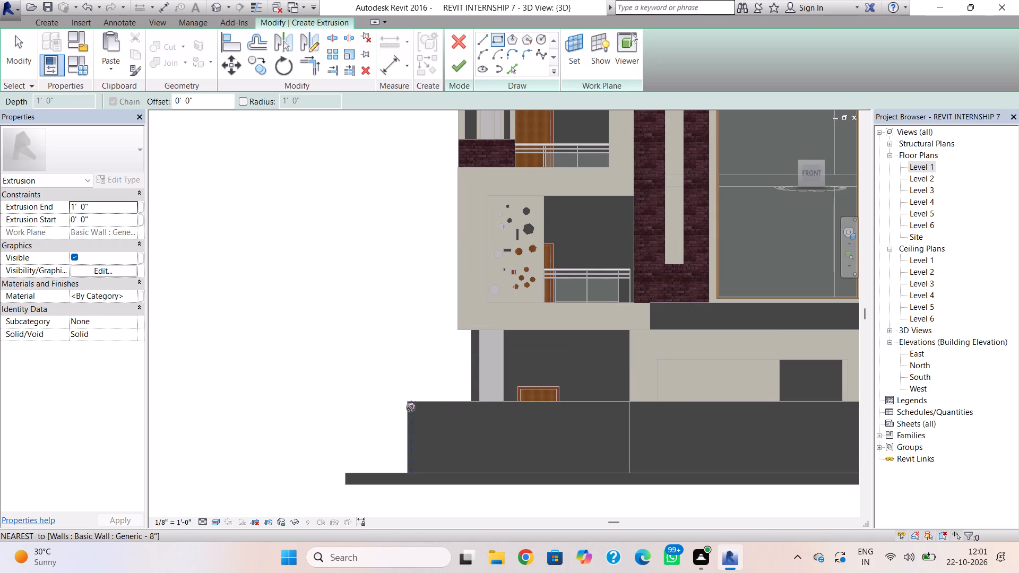
click(621, 418)
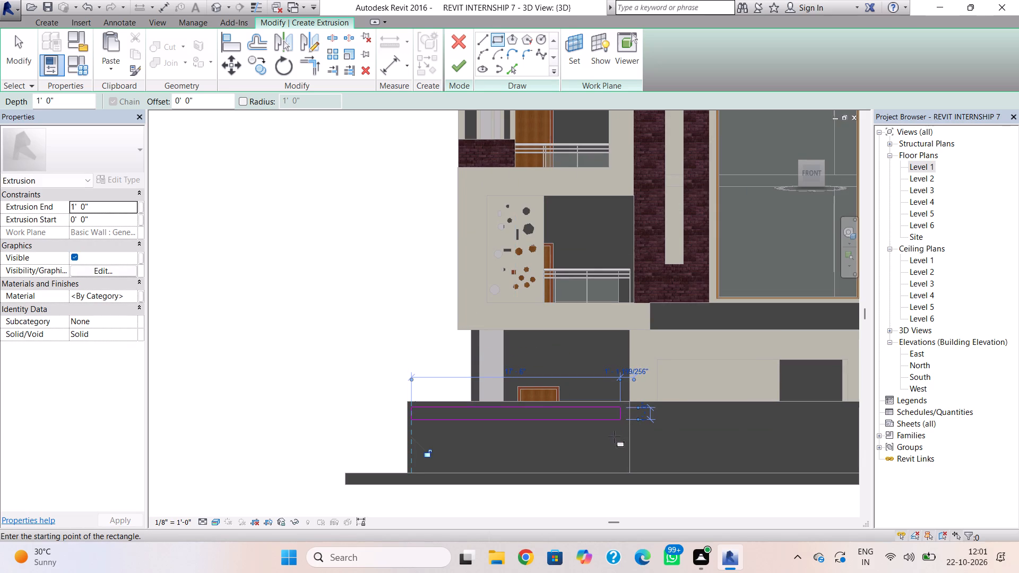
Sketch a thinner rectangle about 9' 6" long below the first one, aligned with its east end.
click(507, 430)
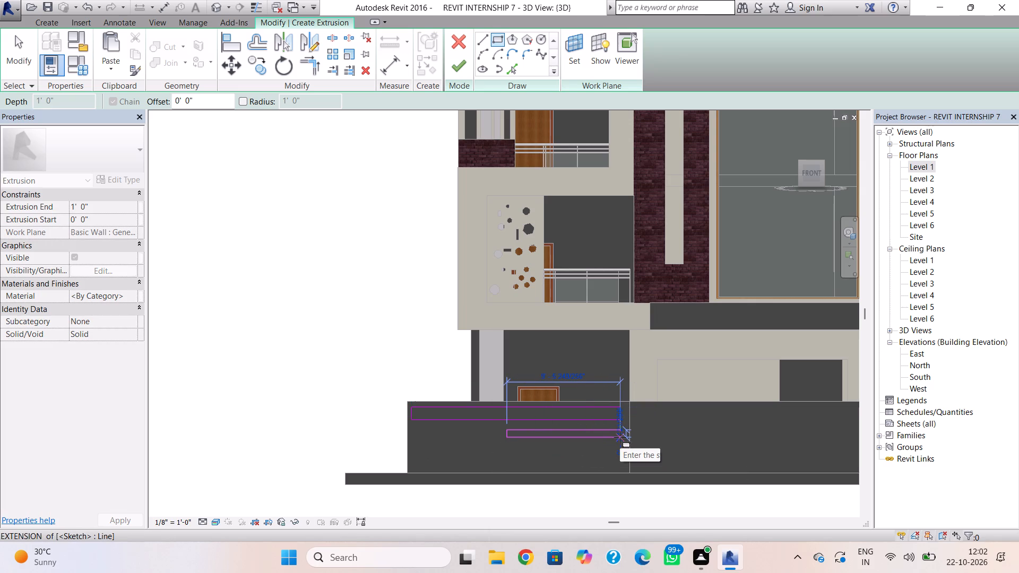
click(620, 437)
key(Escape)
key(Escape)
Nudge the bottom edge of the long upper rectangle up by one increment to make it thinner.
click(586, 423)
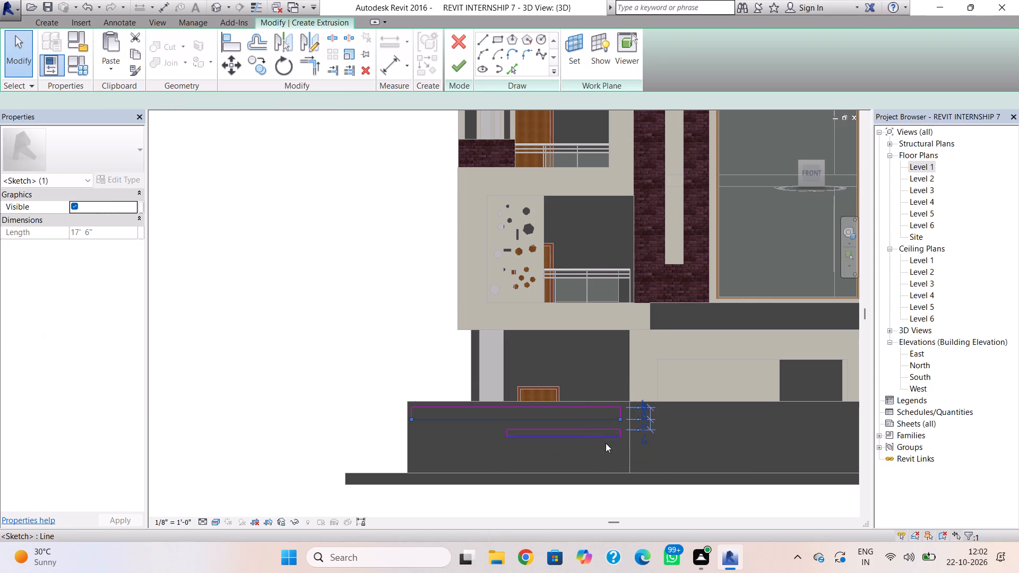
key(Up)
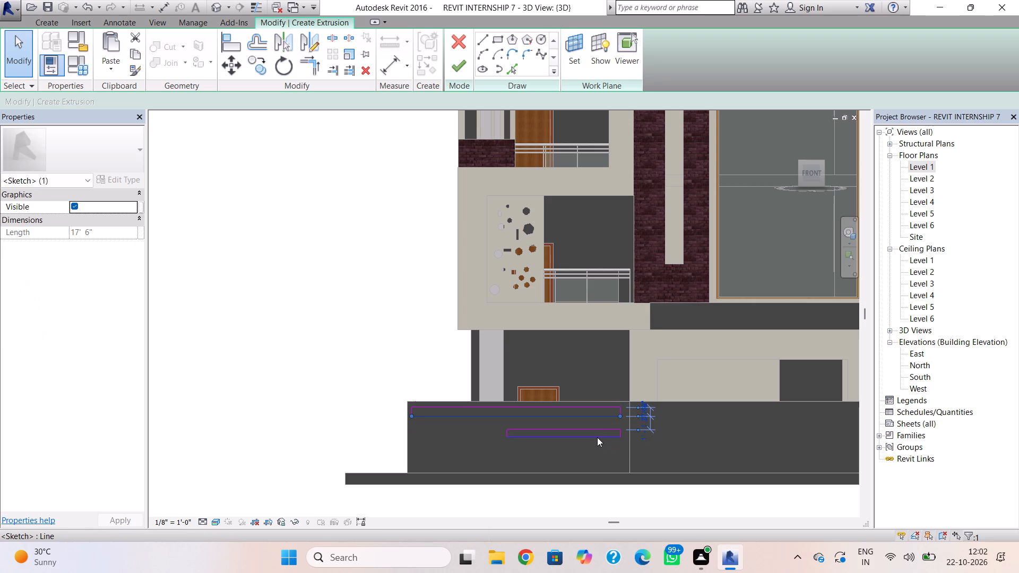
Select all four sides of the short rectangle and nudge it up closer to the long rectangle above.
click(589, 433)
click(589, 431)
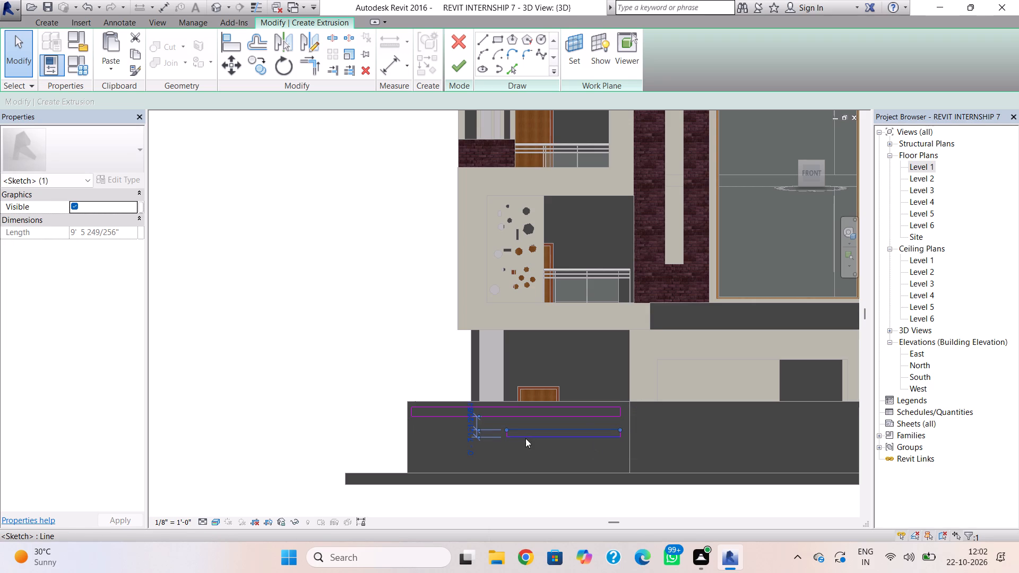
ctrl+click(507, 436)
scroll(515, 433, up, 7)
ctrl+click(498, 433)
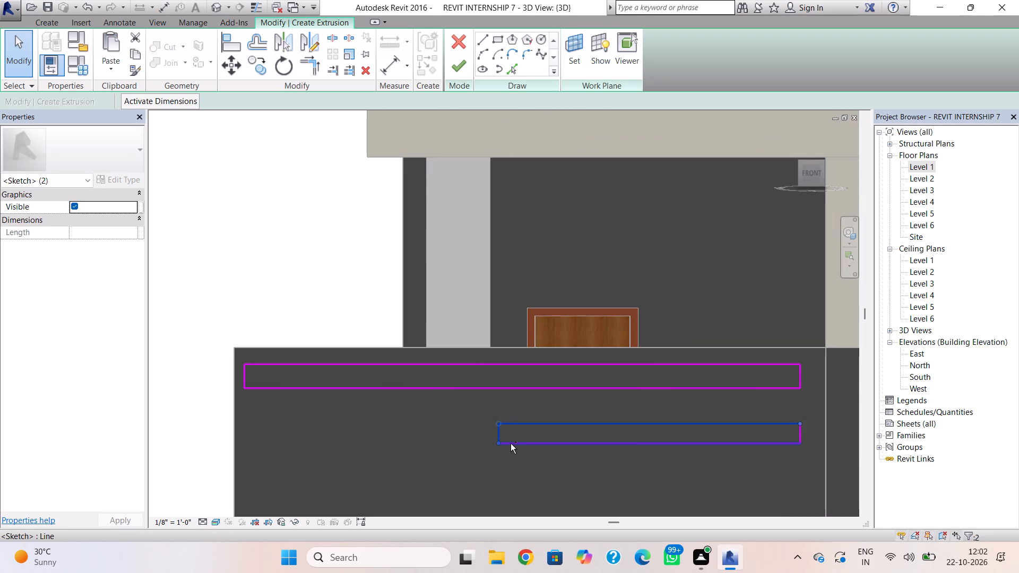
ctrl+click(511, 444)
ctrl+click(803, 434)
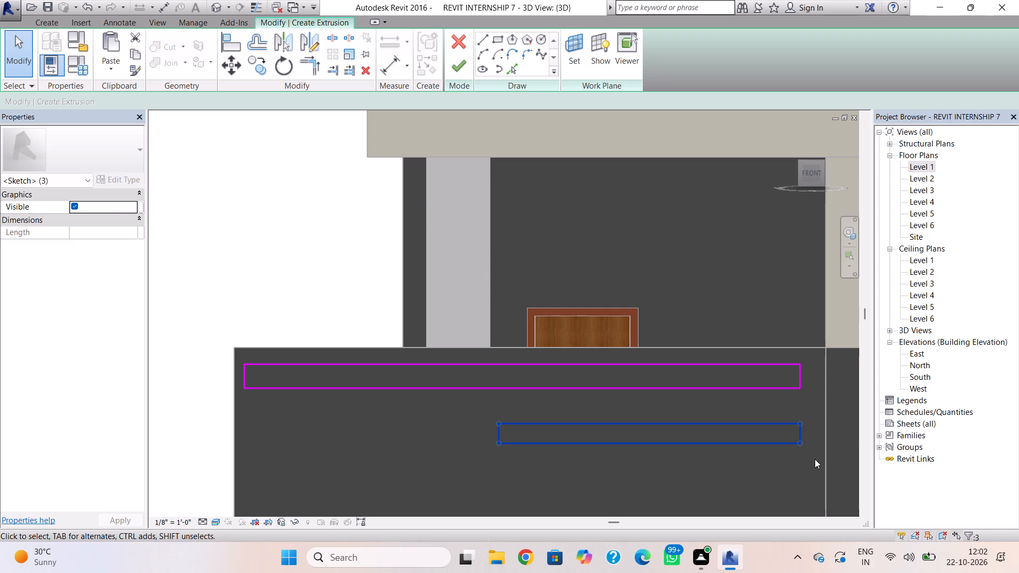
key(Up)
key(Up)
key(Up)
key(Up)
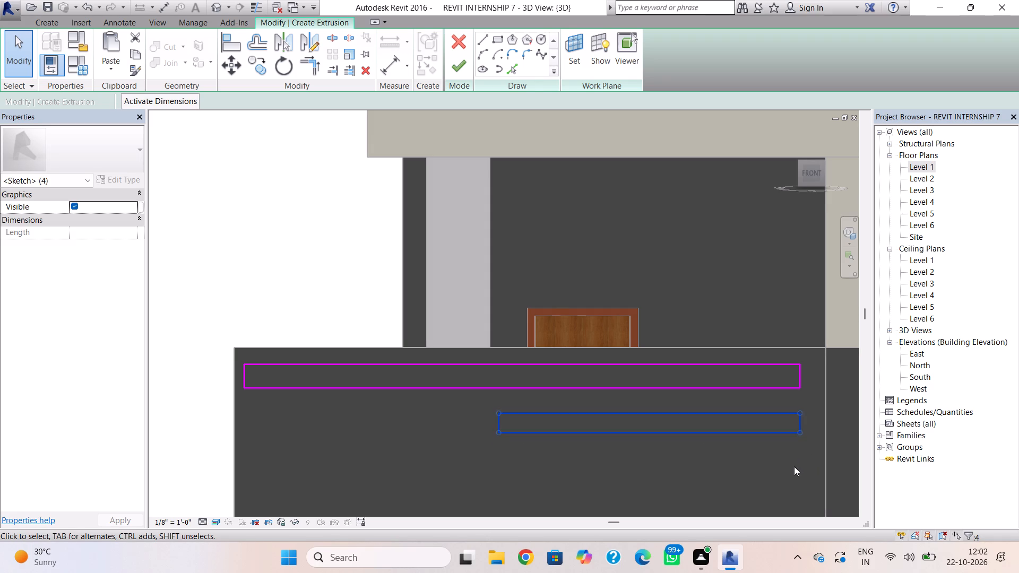
scroll(789, 470, down, 4)
key(Escape)
Sketch two thin rectangles in the lower part of the wall segment, one above the other, matching the top rectangle's length.
scroll(785, 473, down, 3)
middle_drag(779, 466, 752, 421)
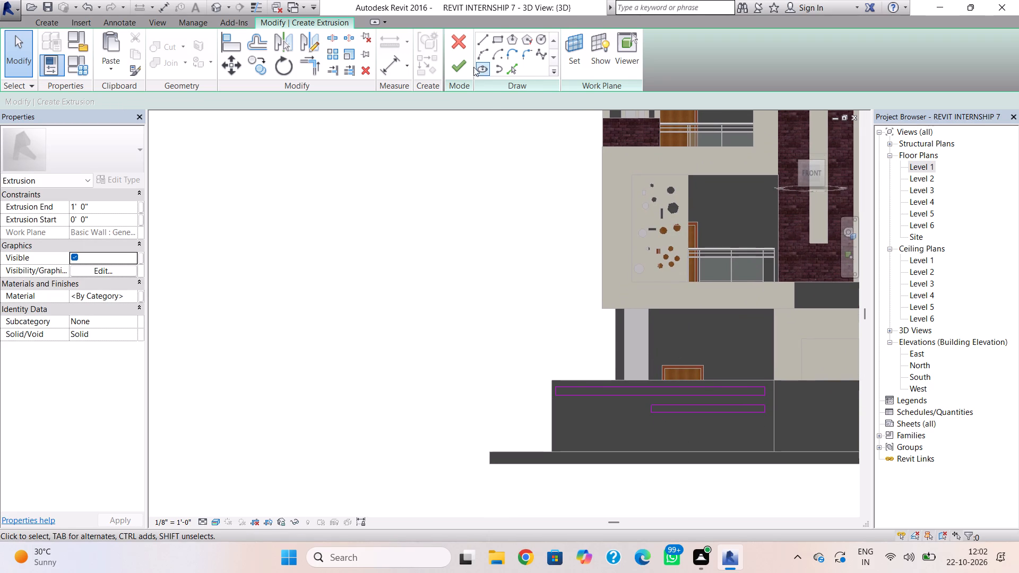
click(497, 40)
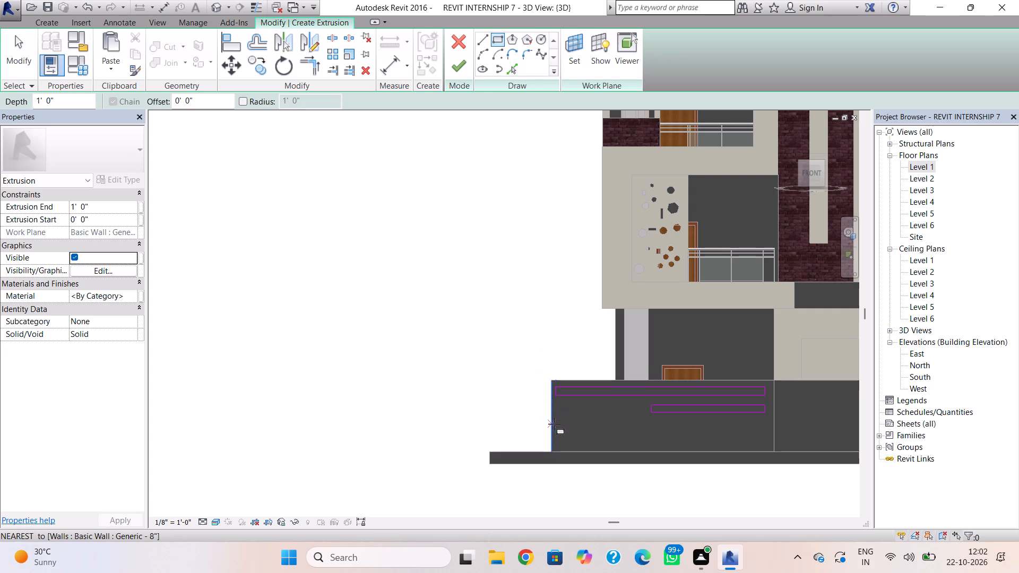
click(555, 426)
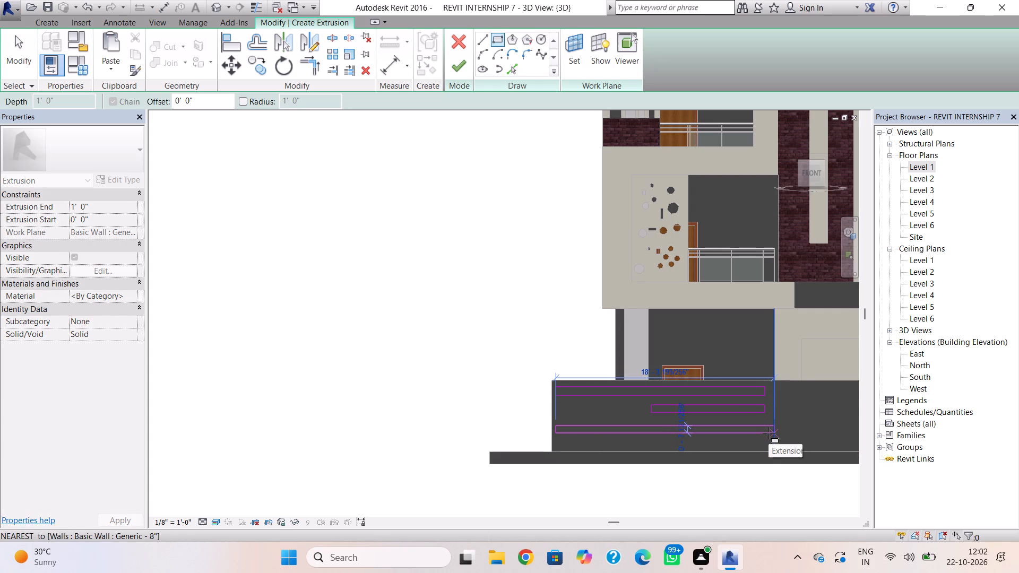
click(764, 433)
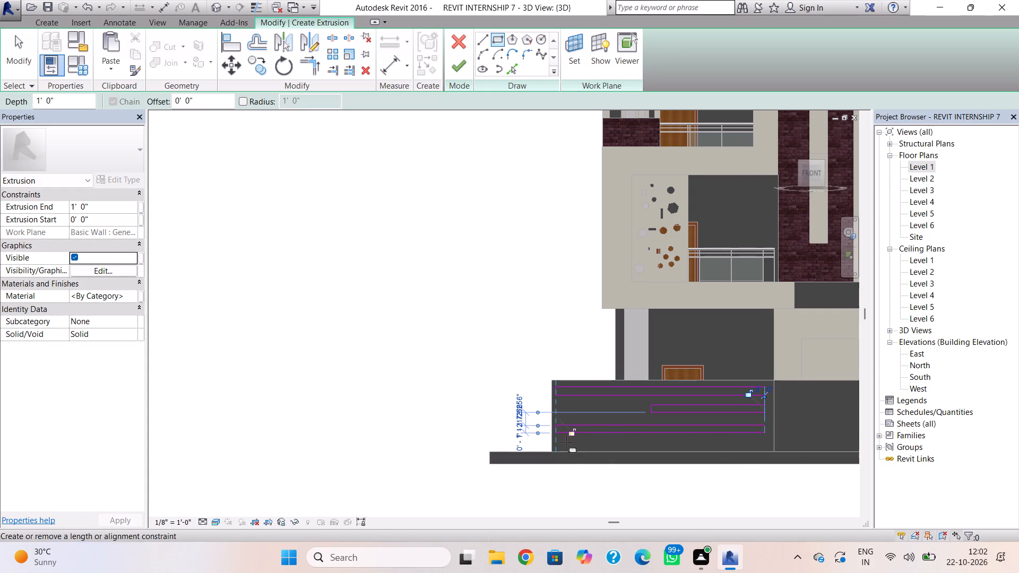
click(557, 439)
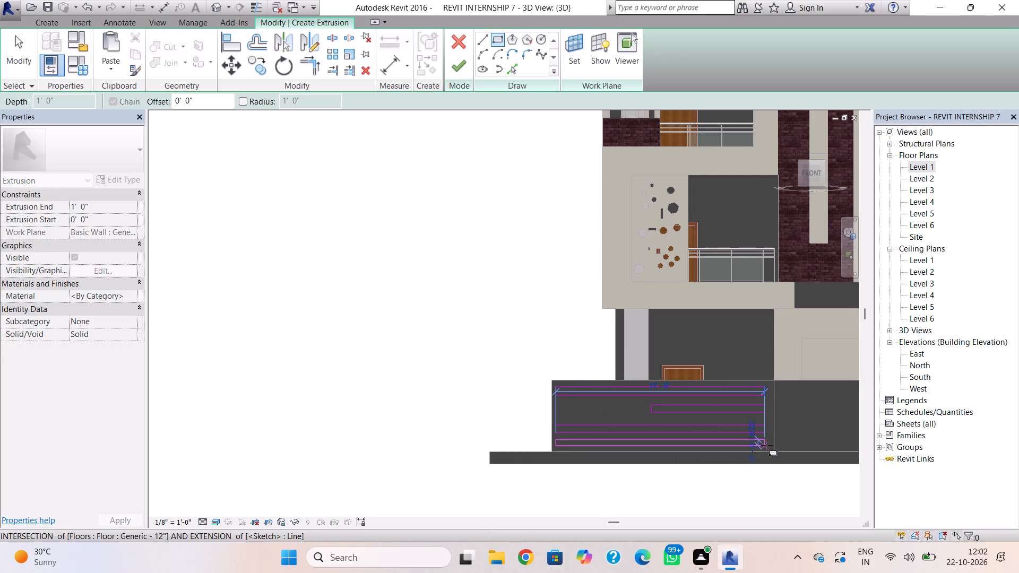
scroll(767, 445, up, 2)
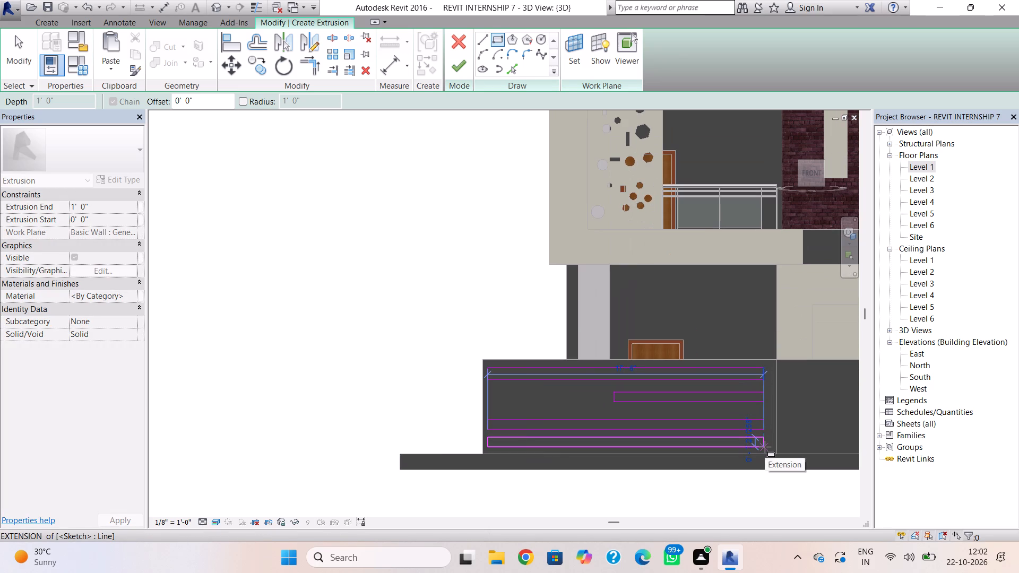
click(765, 447)
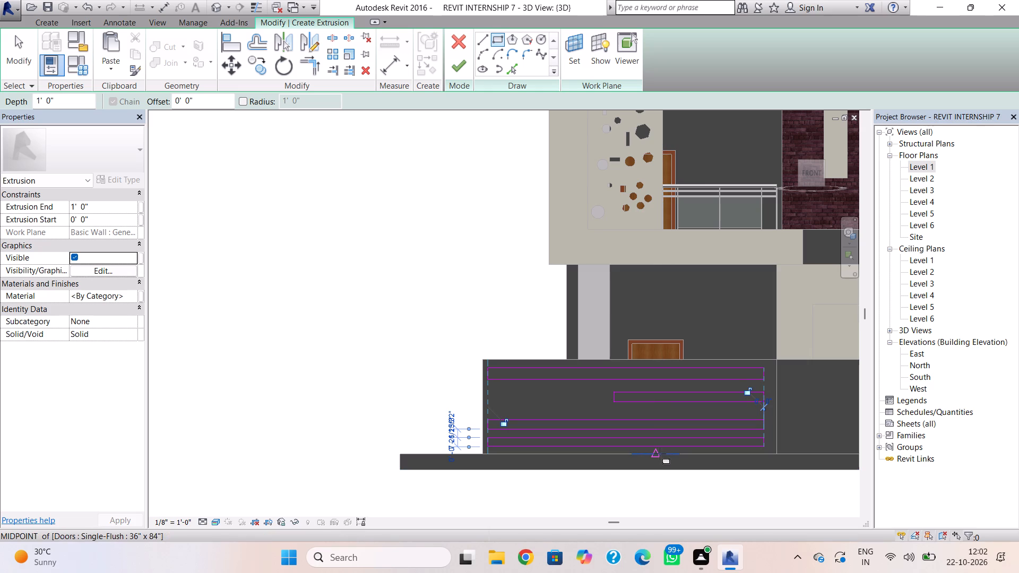
Select all four sides of the lowest long rectangle and nudge it up two increments towards the rectangle above.
key(Escape)
scroll(654, 442, up, 3)
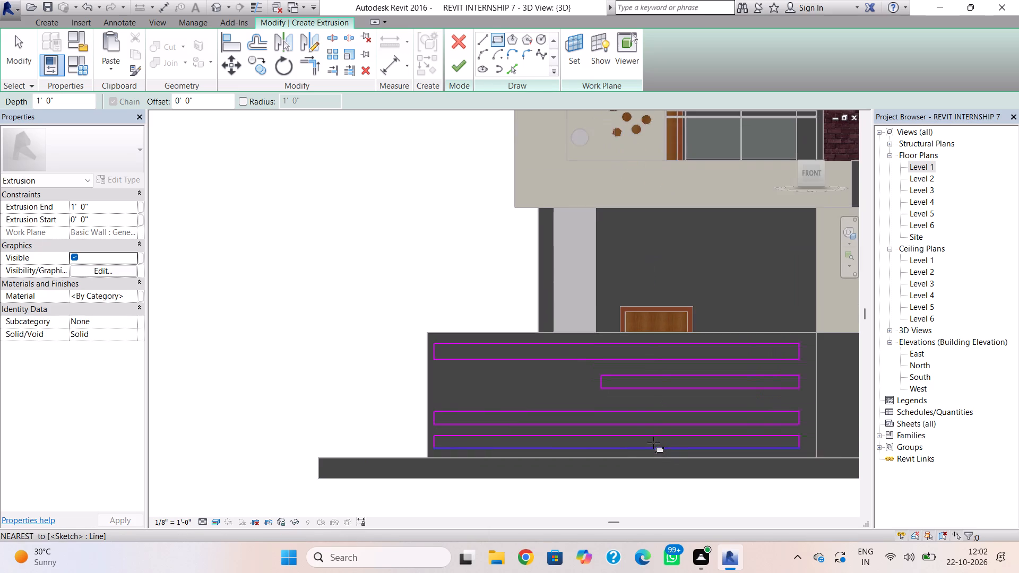
key(Escape)
ctrl+click(644, 445)
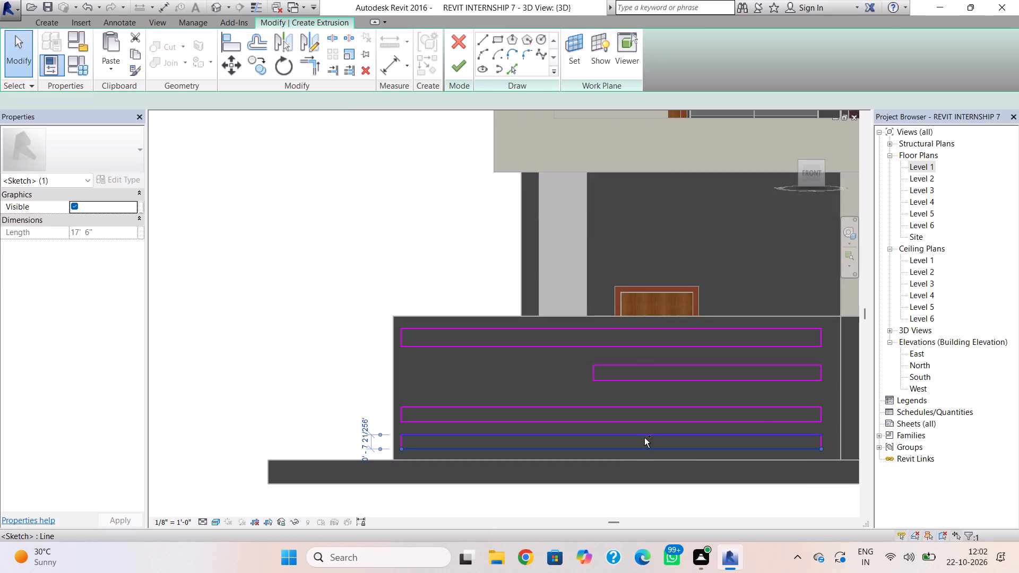
ctrl+click(644, 438)
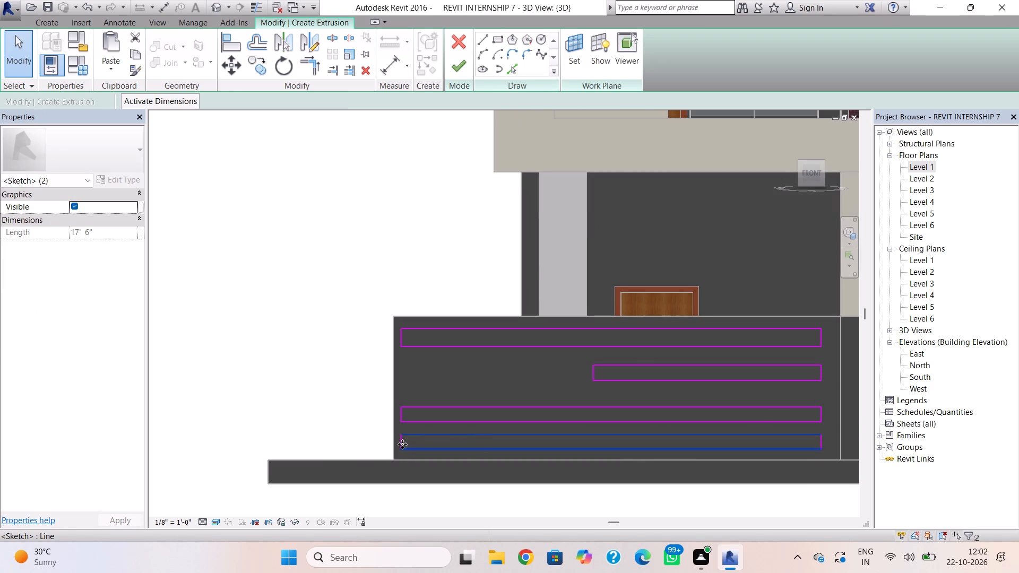
ctrl+click(401, 441)
ctrl+click(822, 441)
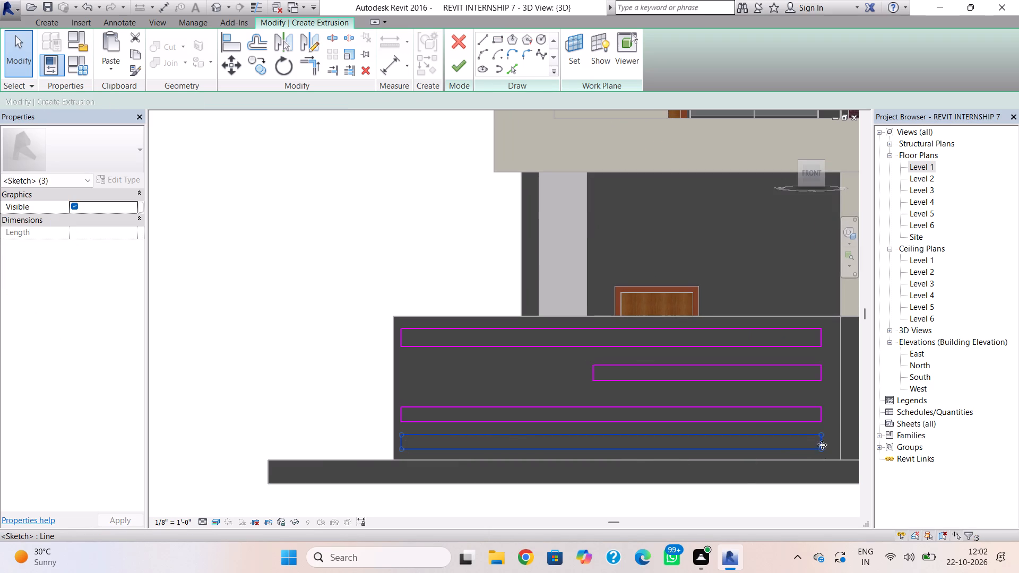
key(Up)
key(Up)
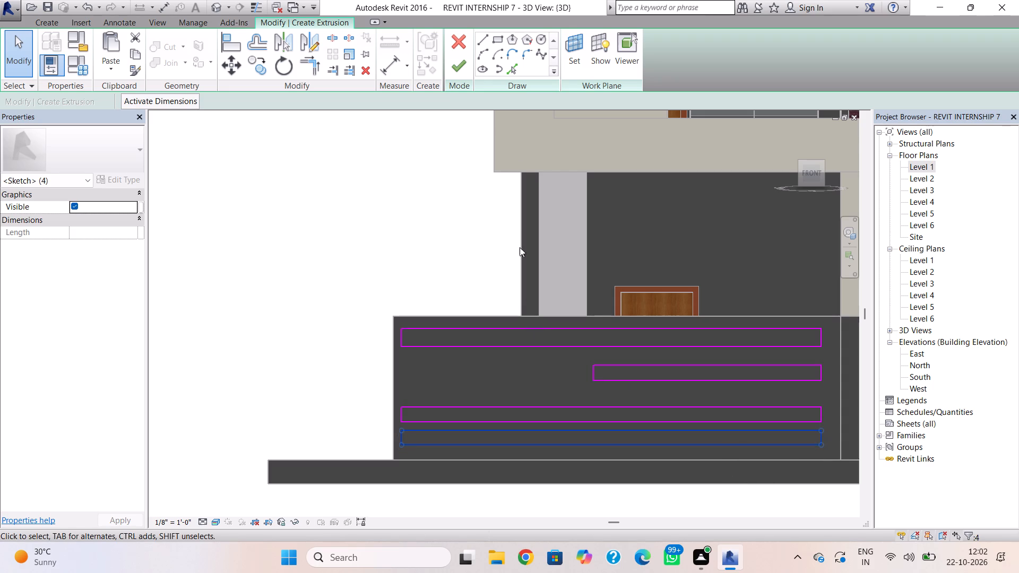
Finish the four-band sketch as a 1' deep extrusion and complete the in-place wall model.
click(463, 55)
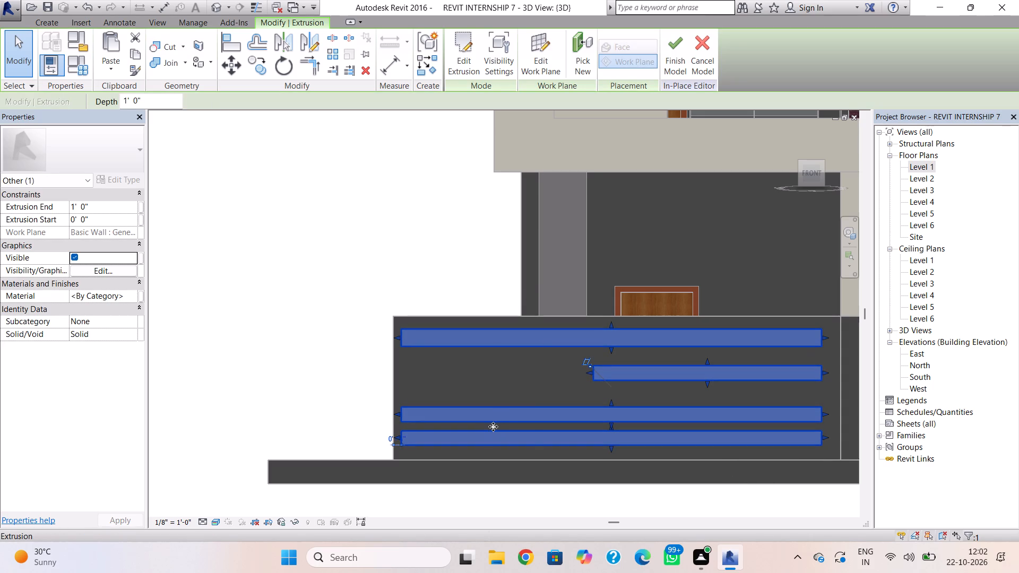
shift+right_drag(491, 423, 519, 431)
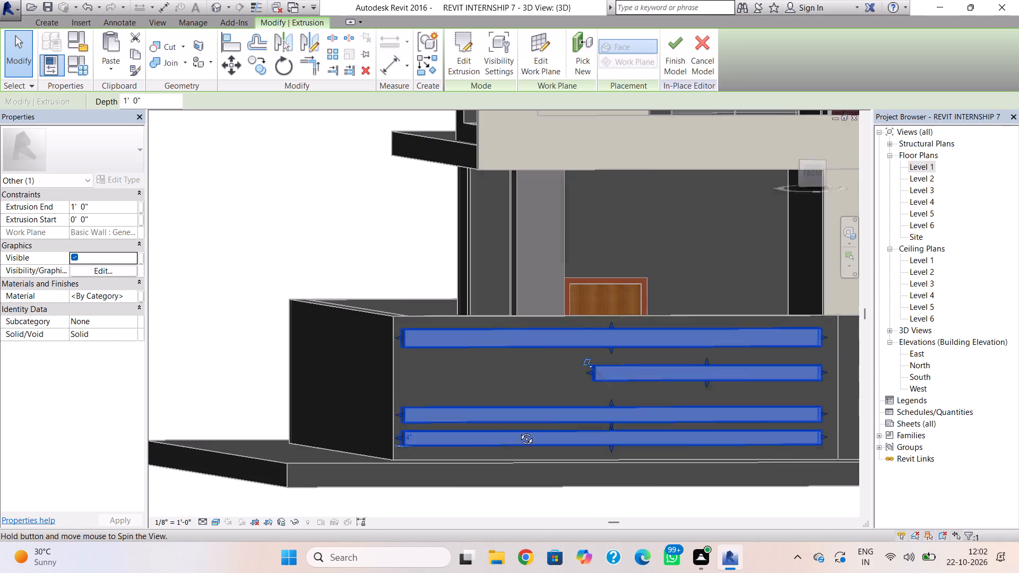
shift+right_drag(519, 431, 619, 497)
shift+right_drag(621, 421, 628, 427)
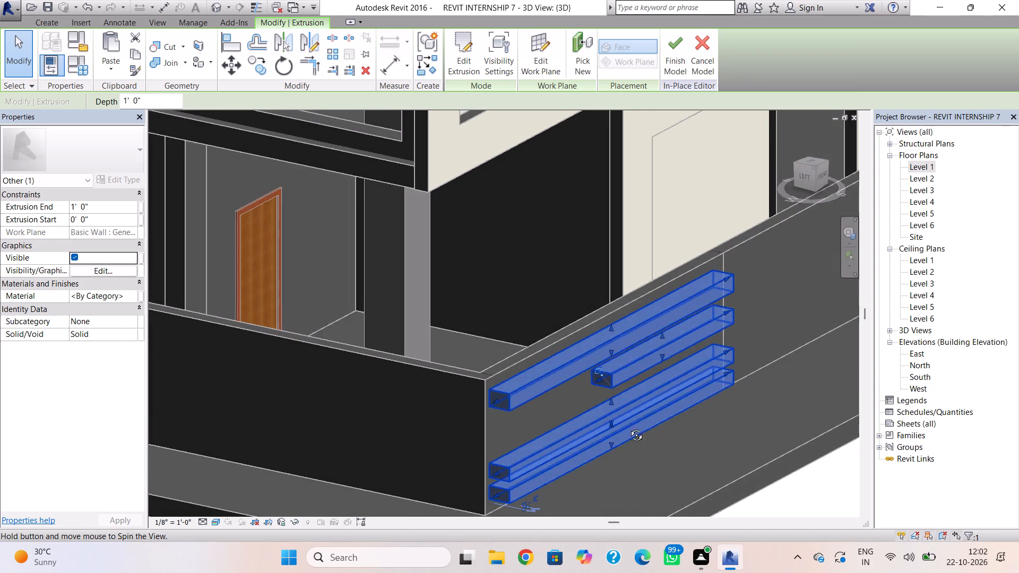
shift+right_drag(628, 427, 664, 450)
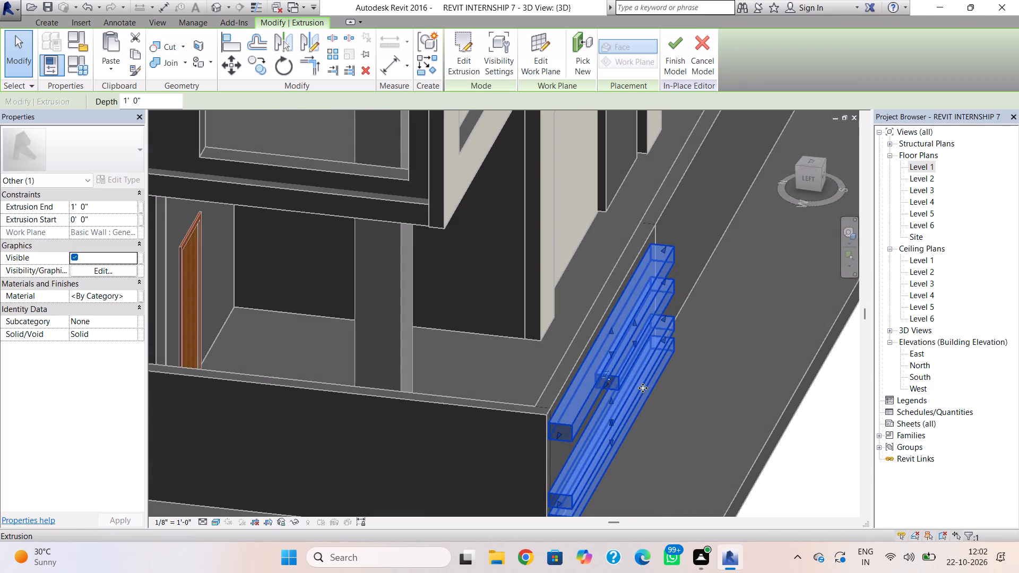
key(Escape)
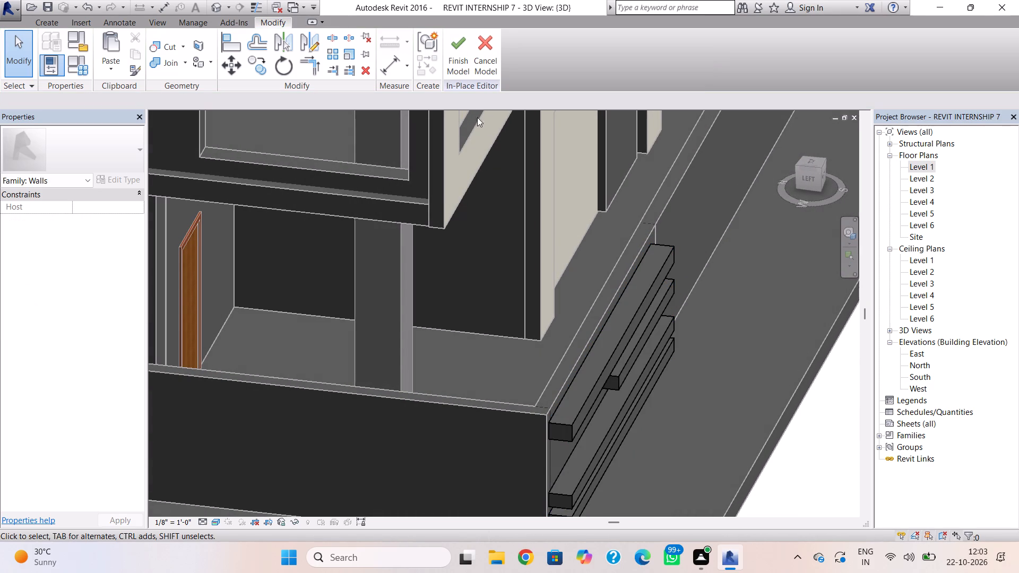
click(458, 53)
Pull the outer face of the in-place bands inward so they project less from the compound wall.
click(639, 400)
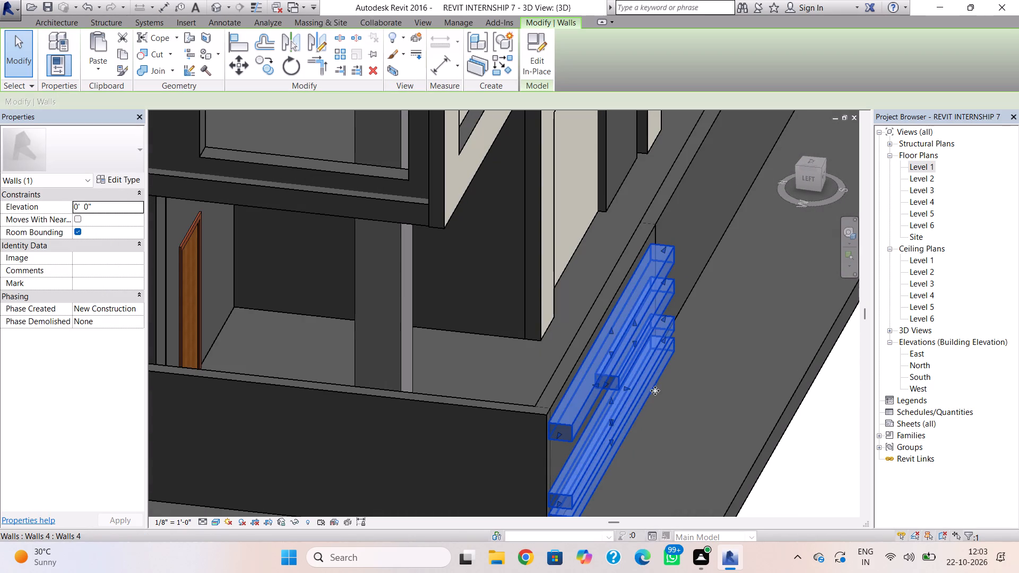
drag(626, 390, 611, 392)
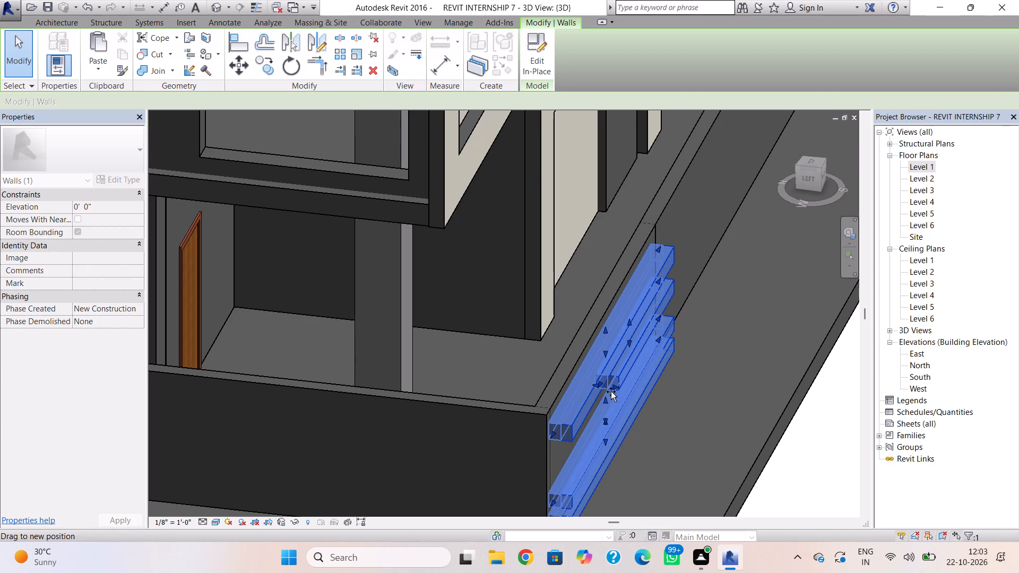
drag(611, 392, 609, 392)
key(Escape)
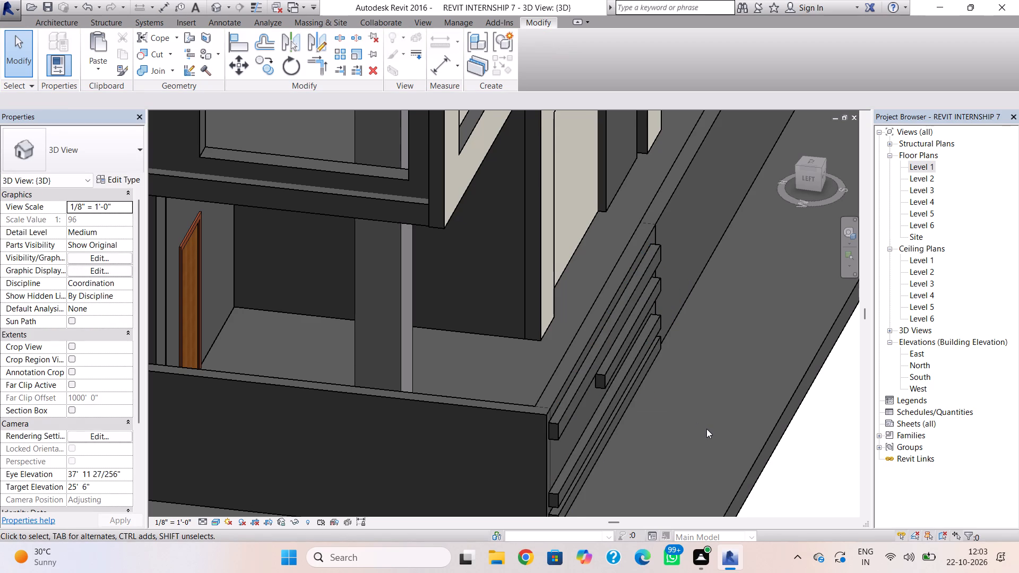
On the Level 1 plan, place 24" x 24" rectangular columns at both ends of the banded wall segment, saving the project when asked.
scroll(706, 429, down, 2)
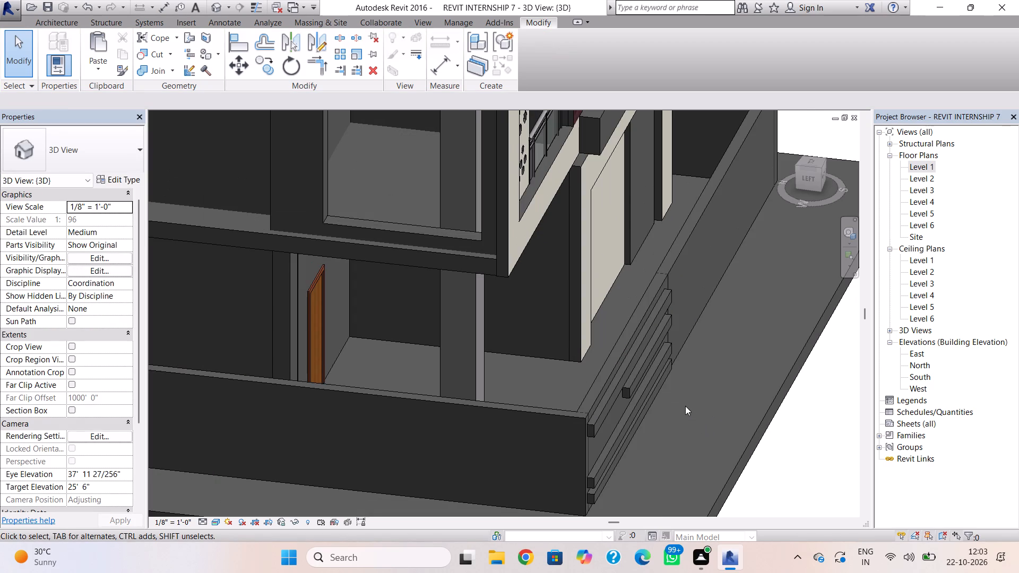
double_click(928, 164)
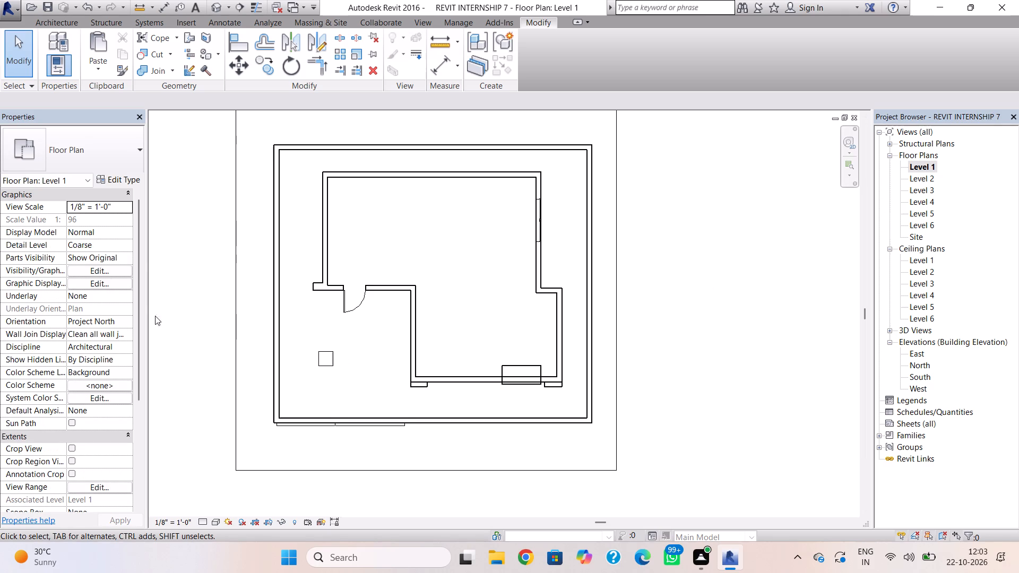
click(70, 19)
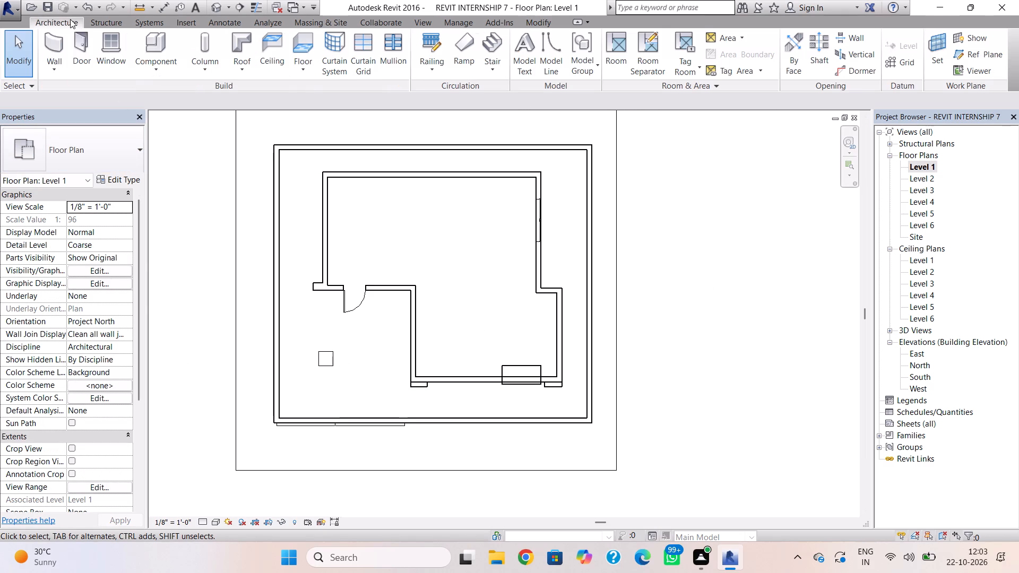
click(200, 63)
click(221, 119)
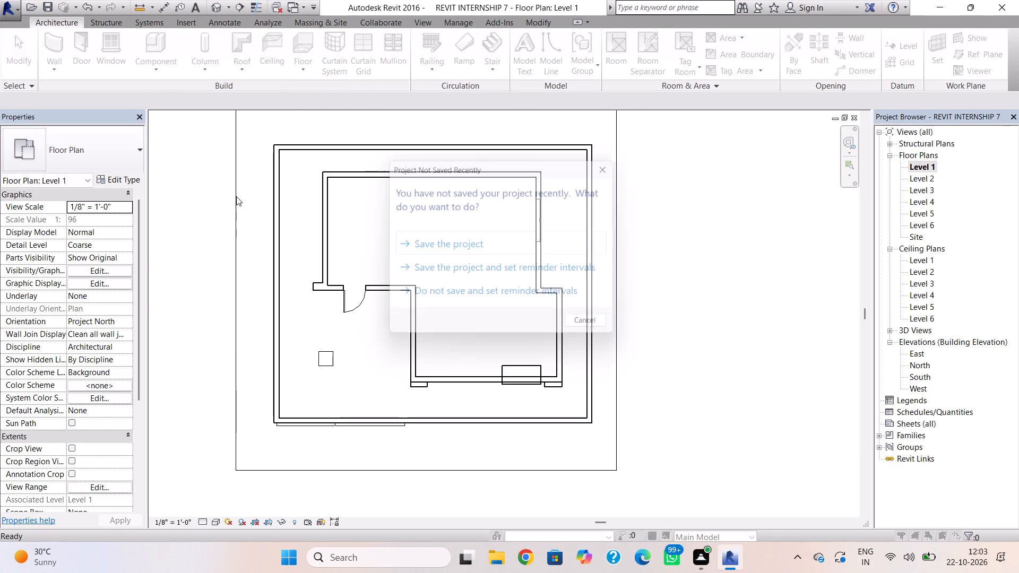
click(462, 244)
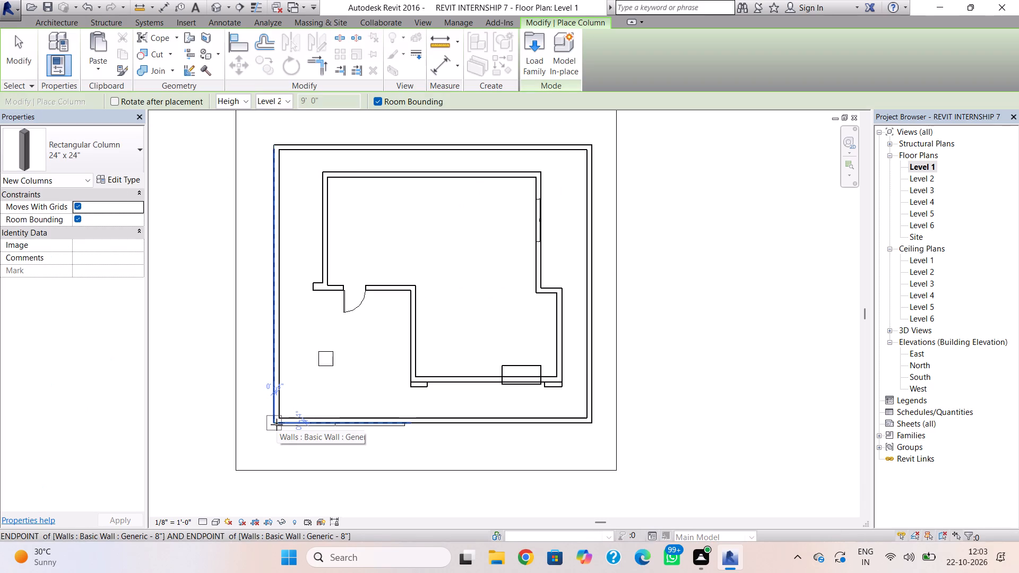
click(277, 424)
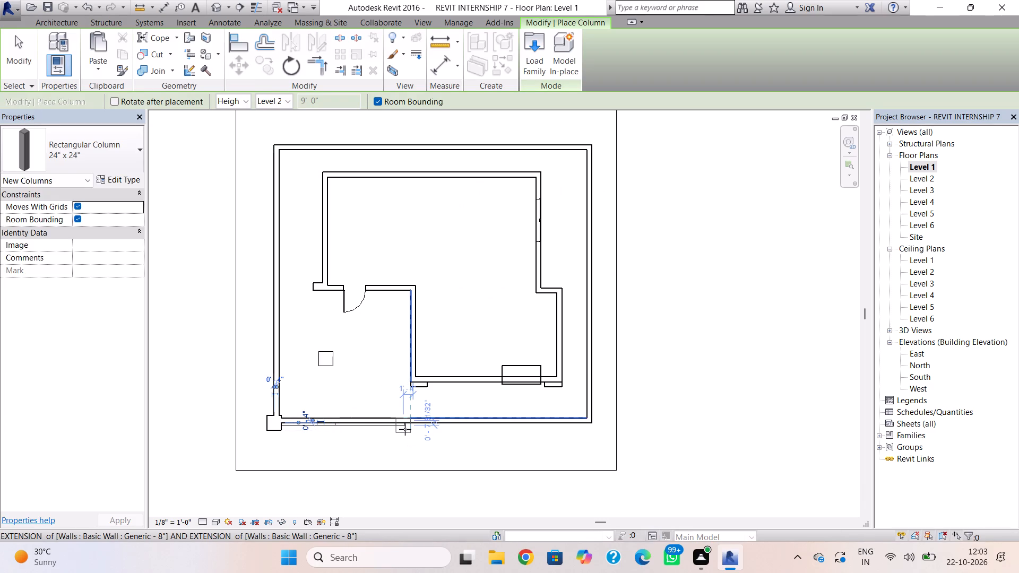
click(405, 429)
key(Escape)
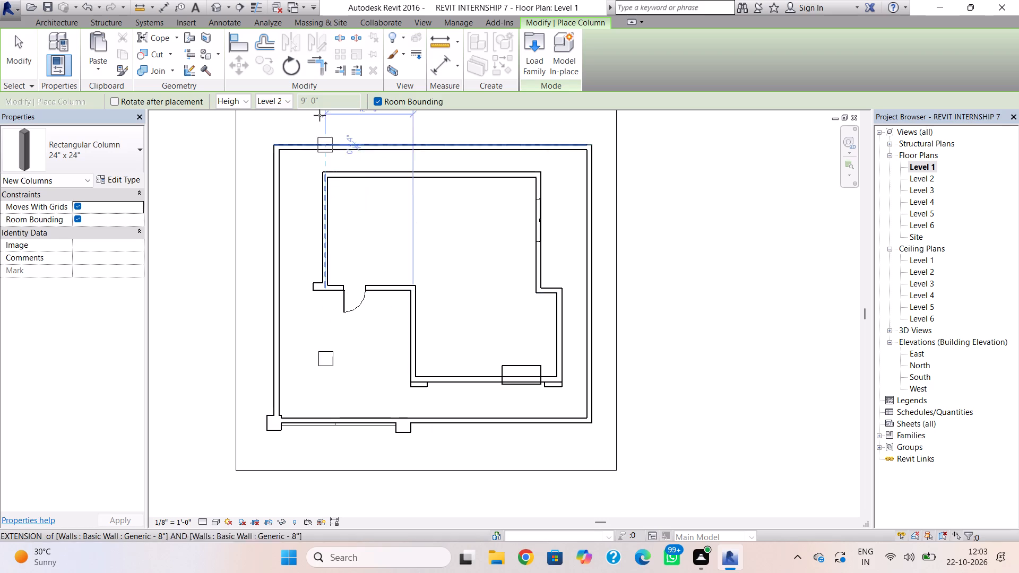
Select both new columns in the 3D view and examine their type properties for a height setting.
click(219, 3)
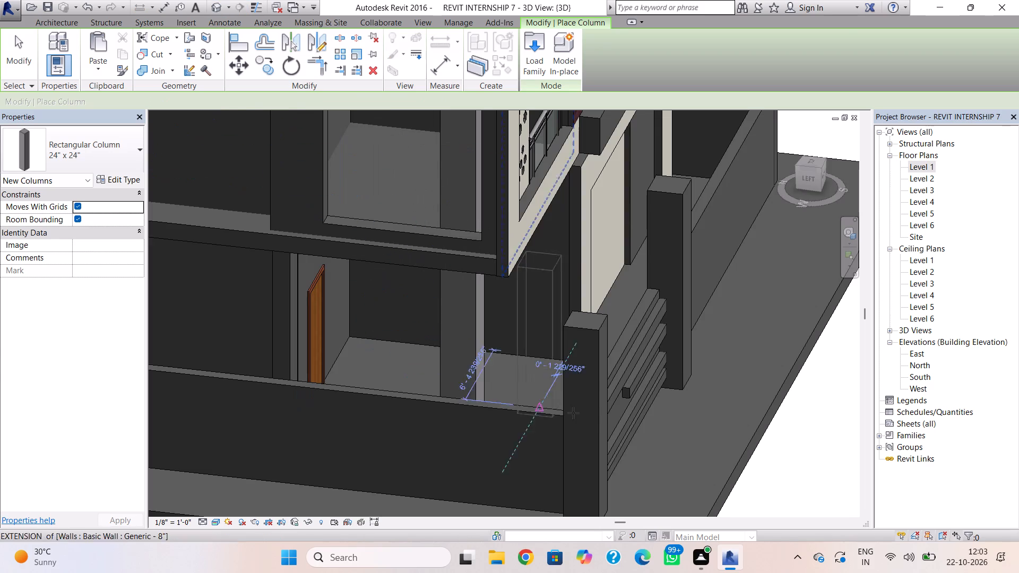
key(Escape)
shift+right_drag(606, 420, 605, 421)
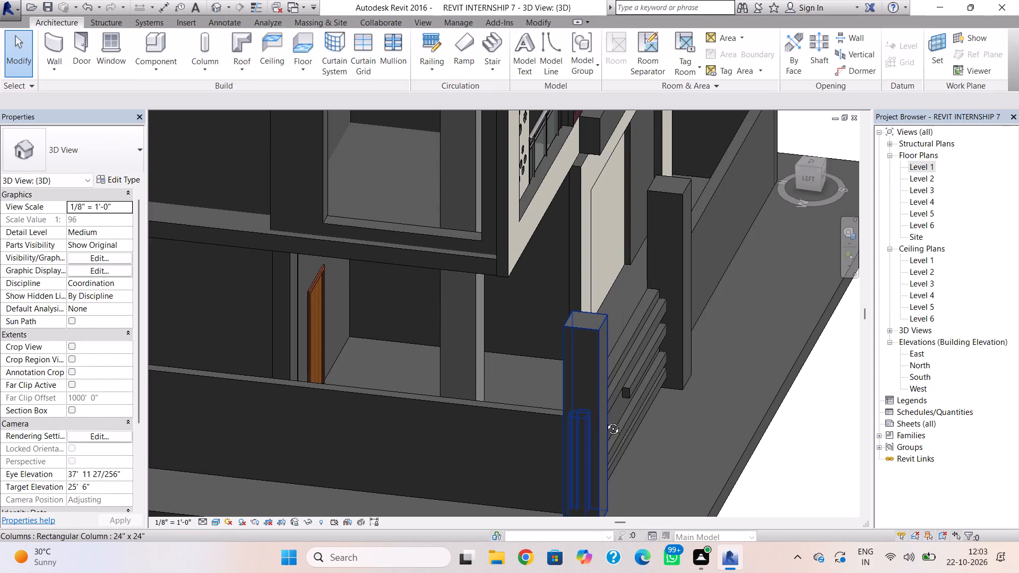
shift+right_drag(605, 421, 435, 415)
click(477, 255)
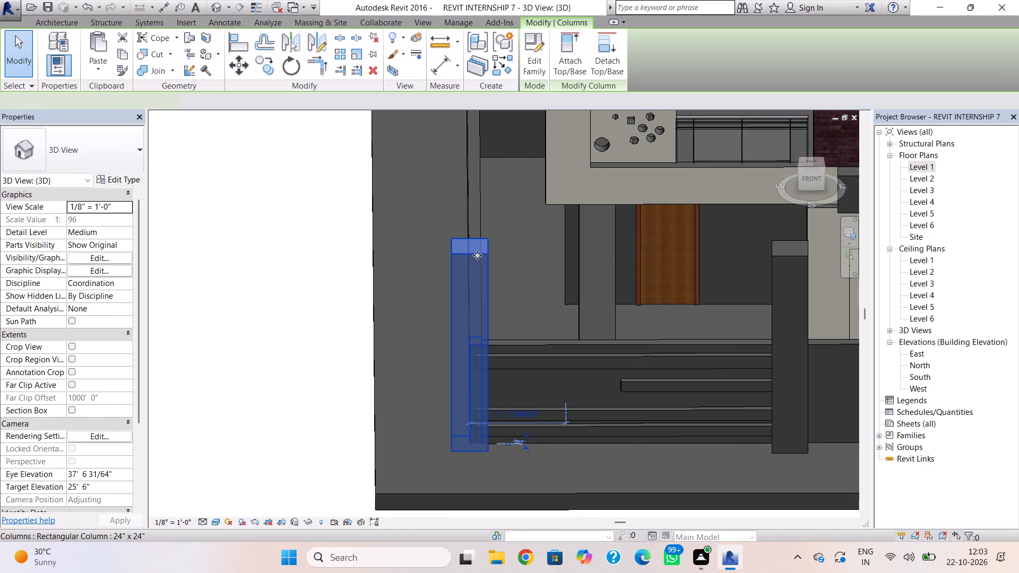
ctrl+click(785, 253)
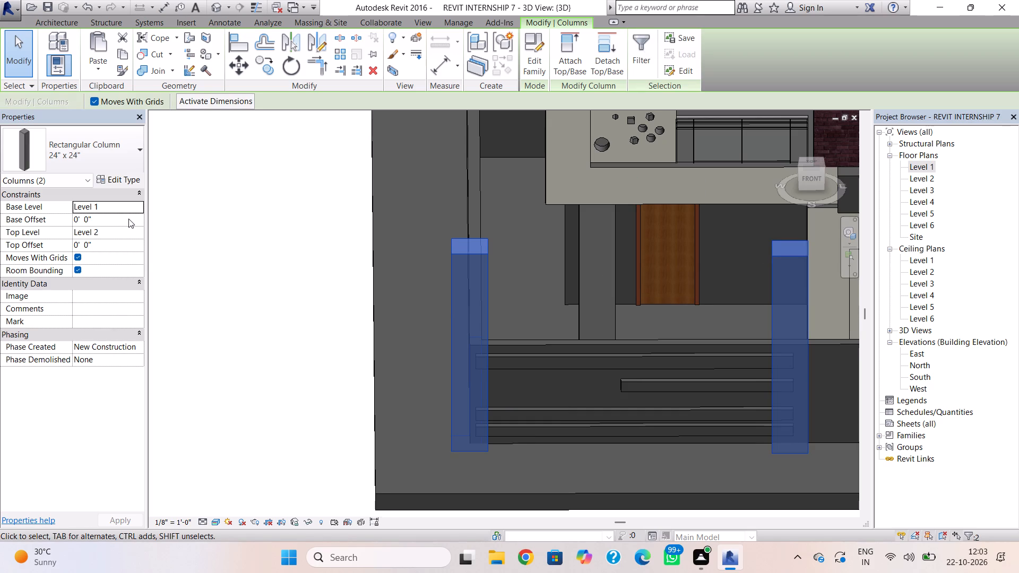
click(129, 181)
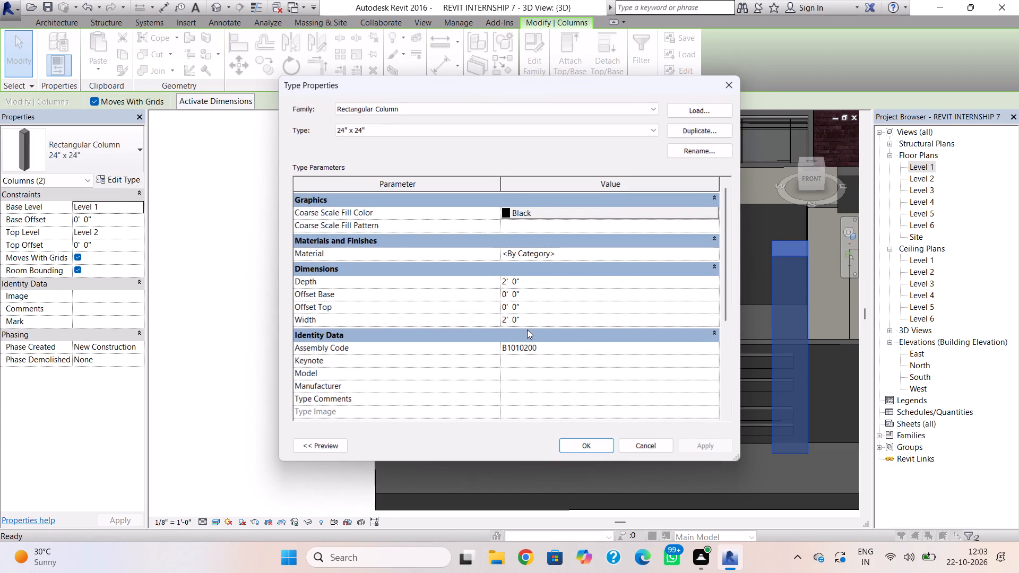
scroll(527, 329, down, 6)
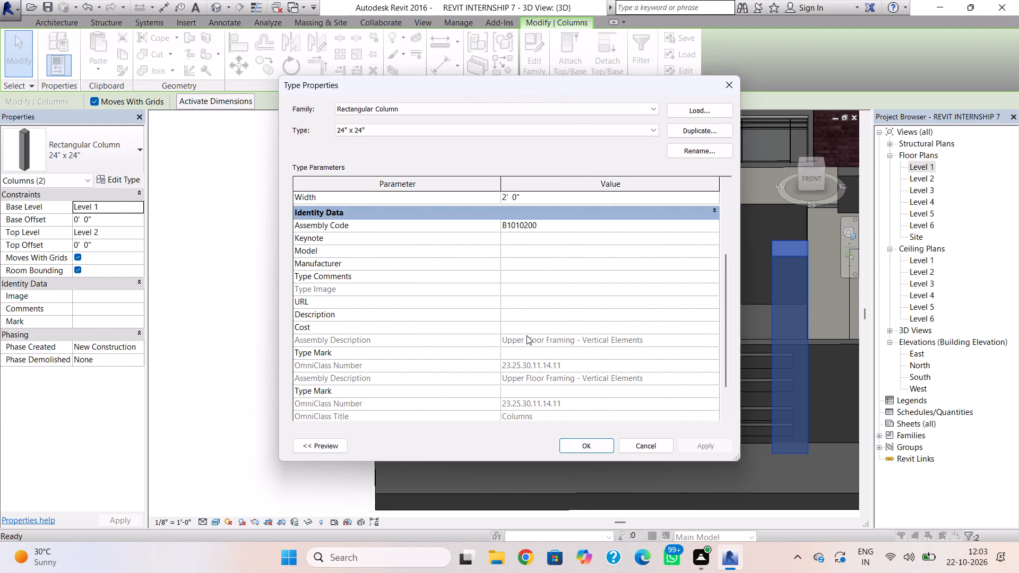
scroll(526, 335, down, 3)
scroll(526, 340, up, 6)
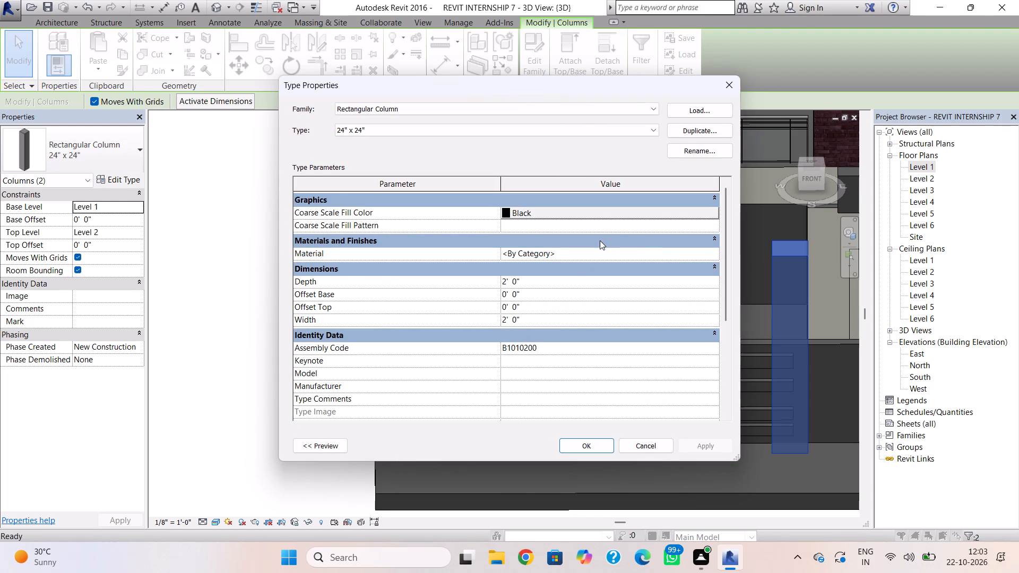
click(727, 91)
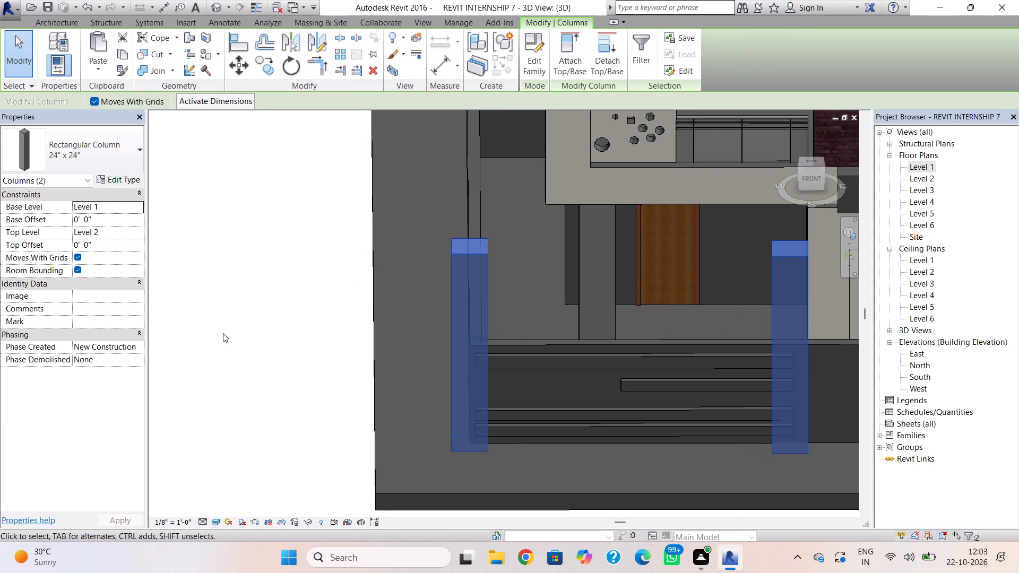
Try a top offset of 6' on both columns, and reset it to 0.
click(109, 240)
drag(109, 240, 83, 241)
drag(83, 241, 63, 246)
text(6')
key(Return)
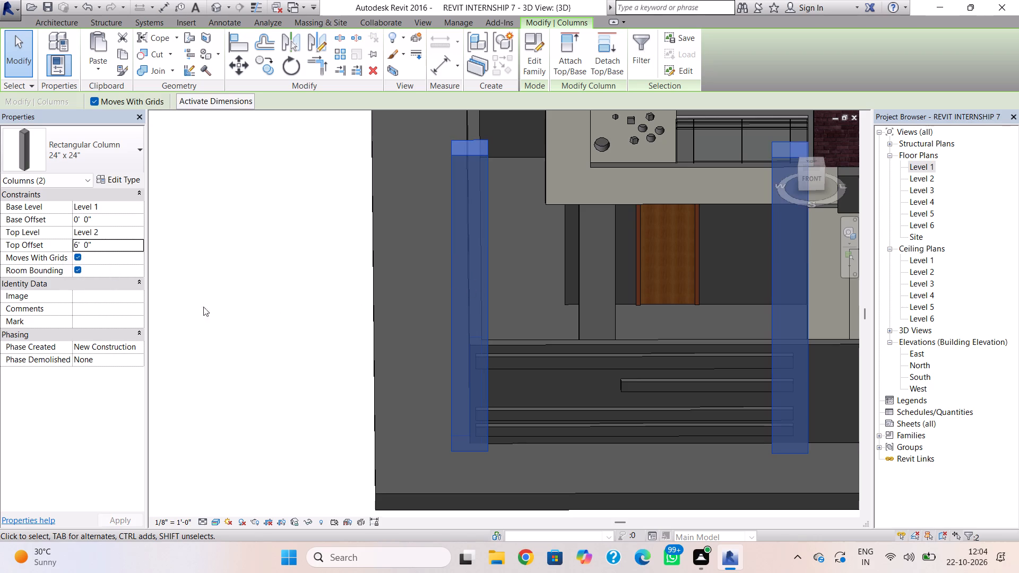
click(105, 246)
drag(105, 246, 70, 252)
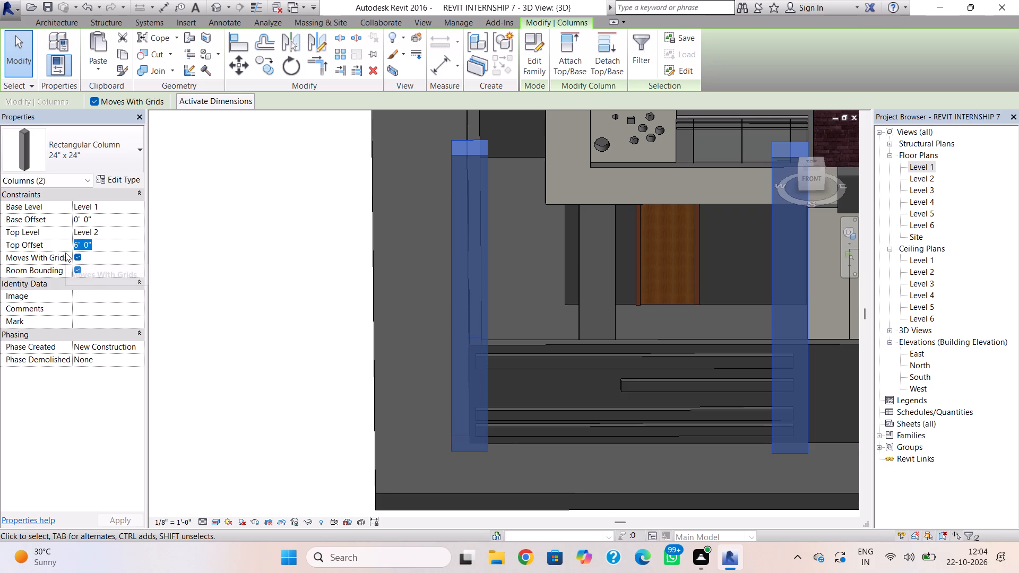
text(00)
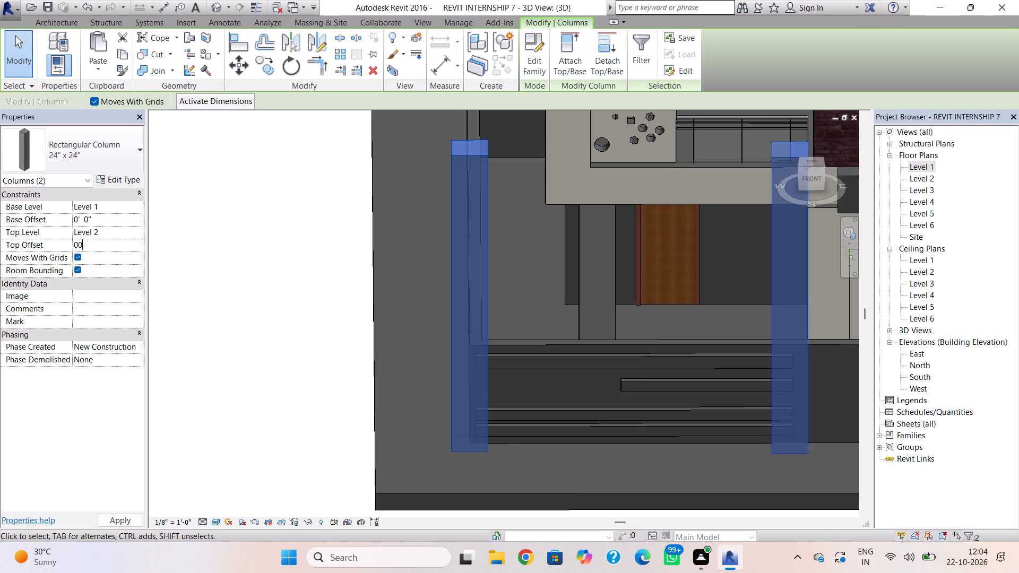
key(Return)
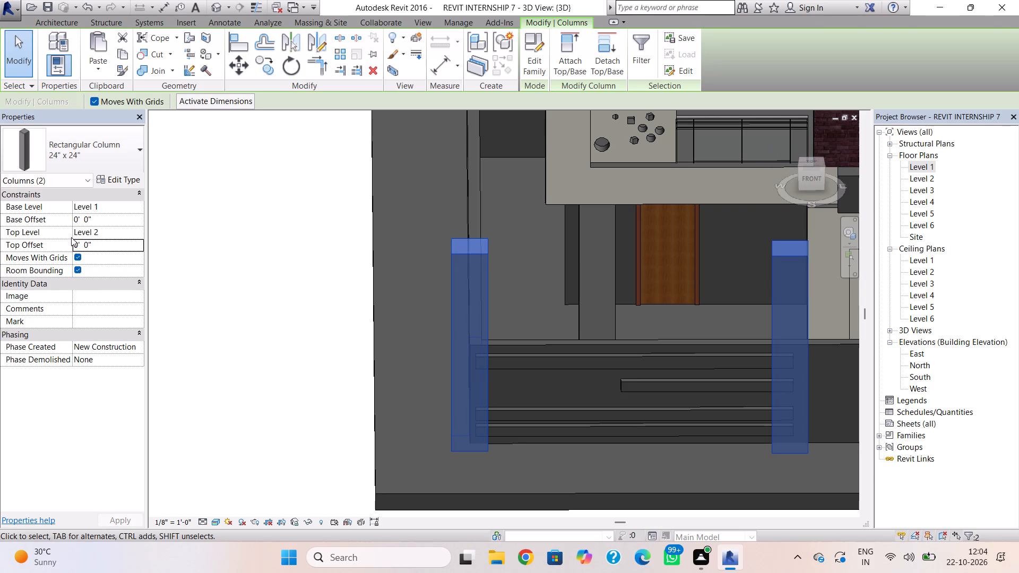
Set the base offset of both columns to 6'.
click(89, 218)
drag(90, 218, 38, 227)
text(6')
key(Return)
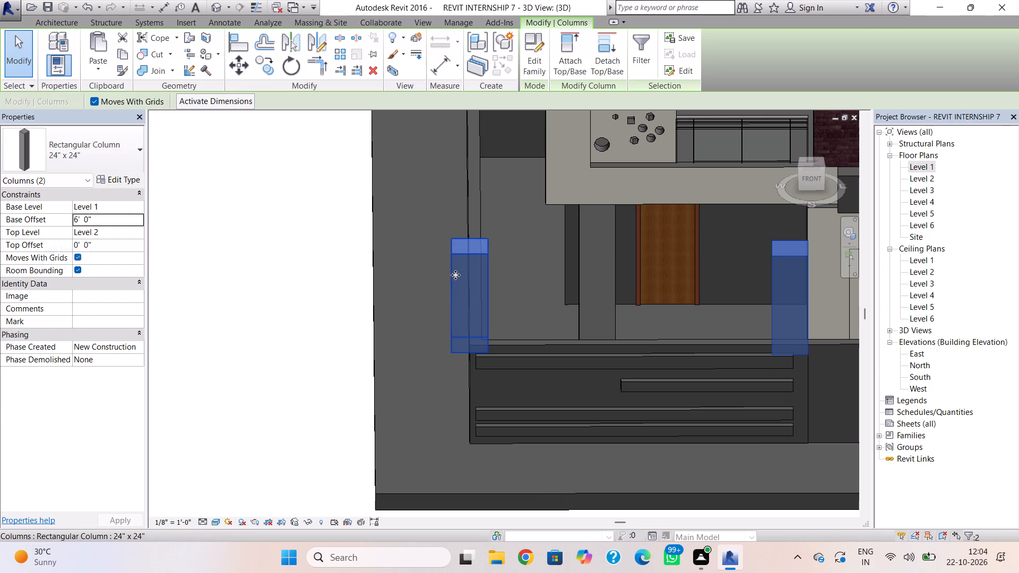
Set the base offset of both selected columns to 0.
click(127, 221)
drag(127, 221, 58, 227)
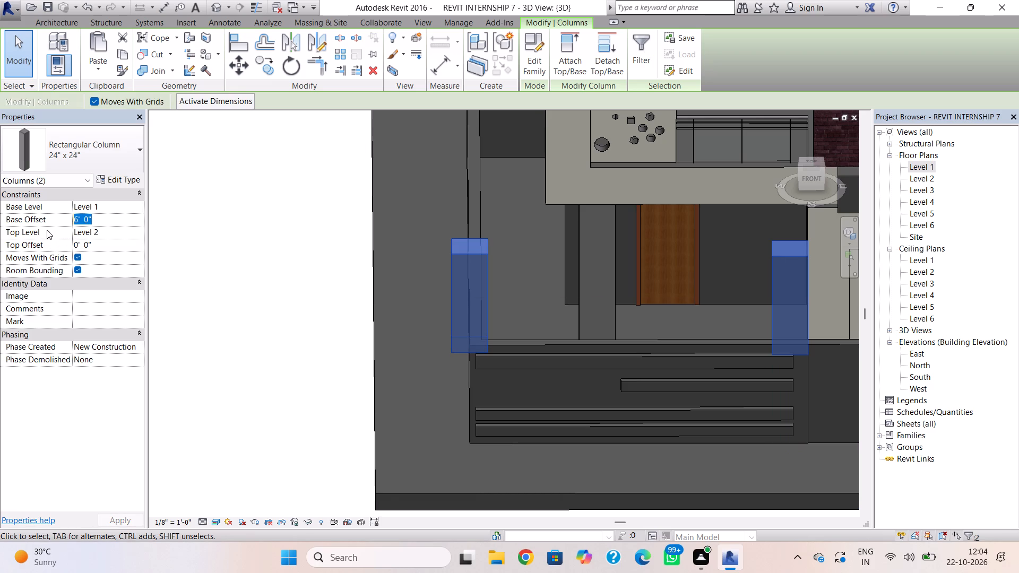
text(00)
key(Return)
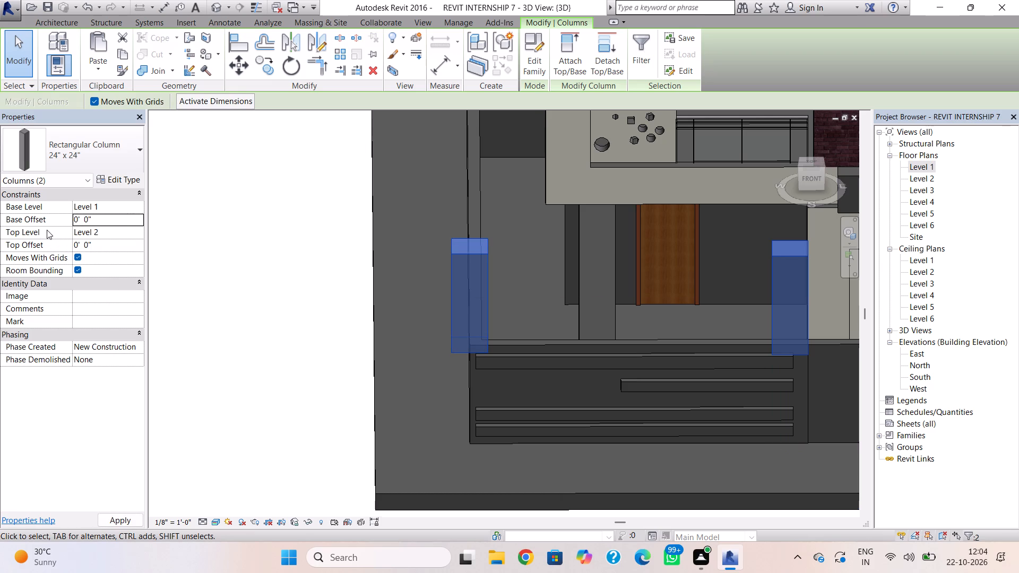
Set the top offset of both columns to -5' and clear the selection.
click(137, 239)
drag(134, 241, 79, 245)
drag(102, 242, 51, 259)
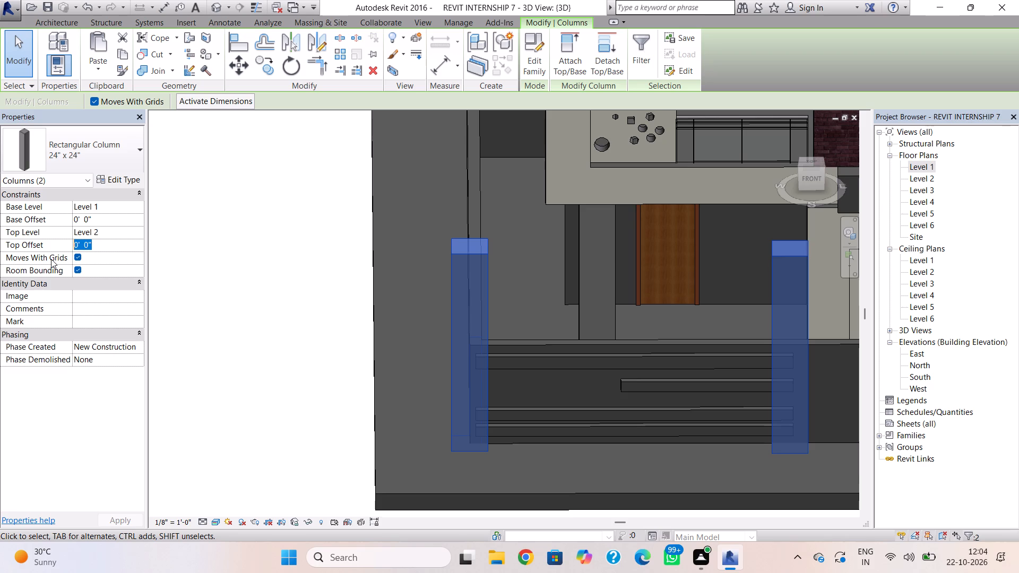
key(minus)
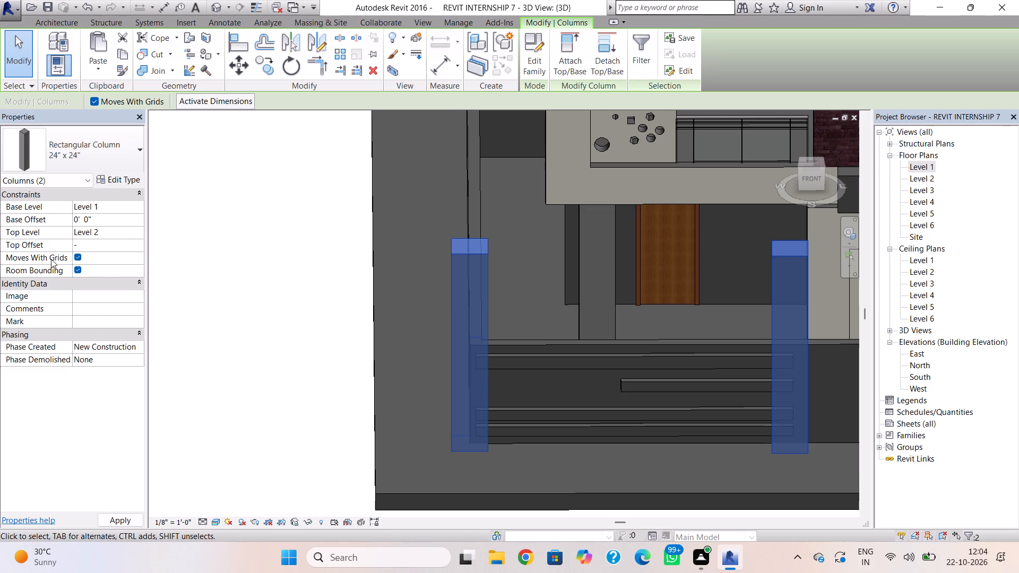
text(5')
key(Return)
scroll(383, 275, down, 1)
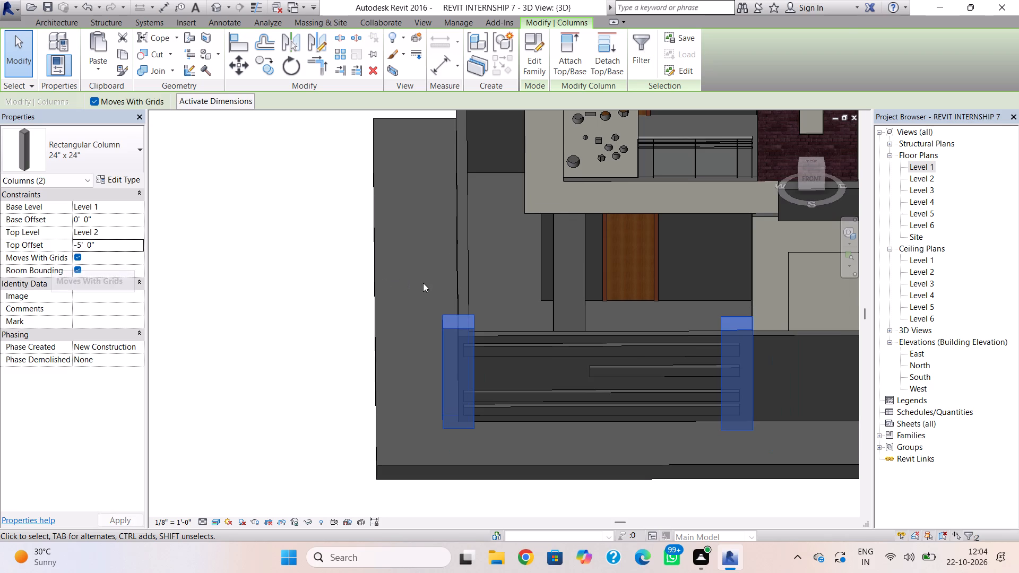
key(Escape)
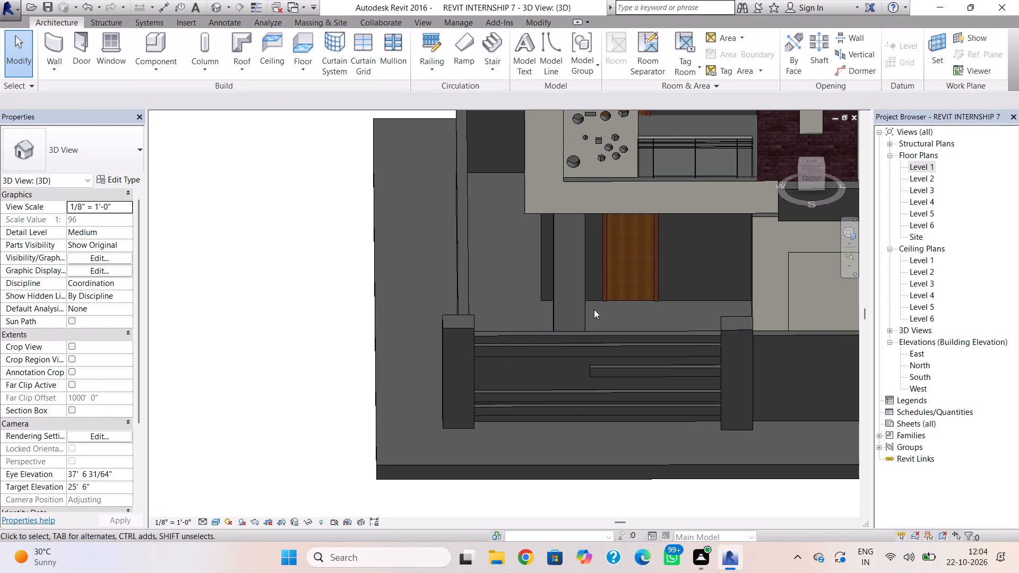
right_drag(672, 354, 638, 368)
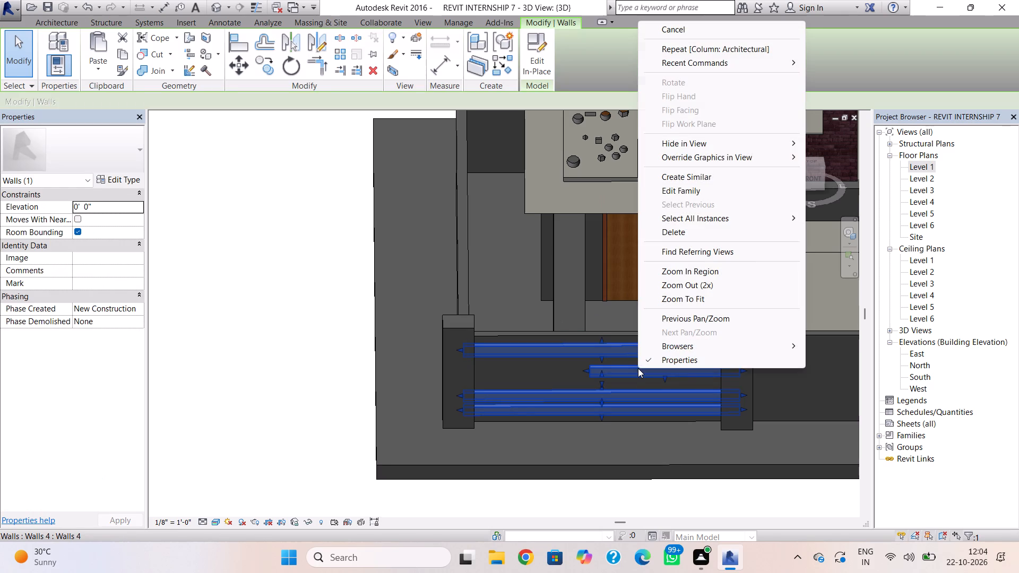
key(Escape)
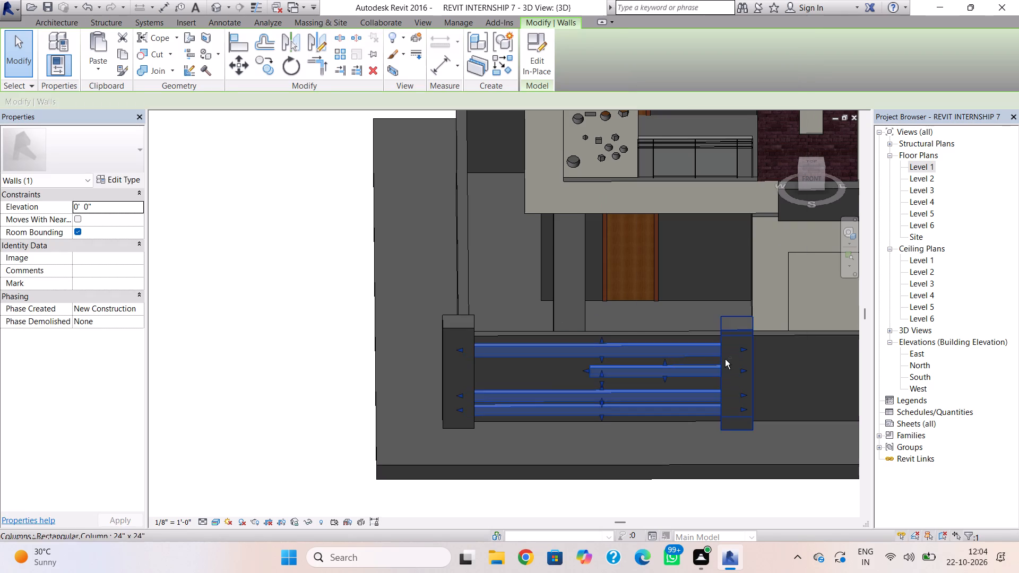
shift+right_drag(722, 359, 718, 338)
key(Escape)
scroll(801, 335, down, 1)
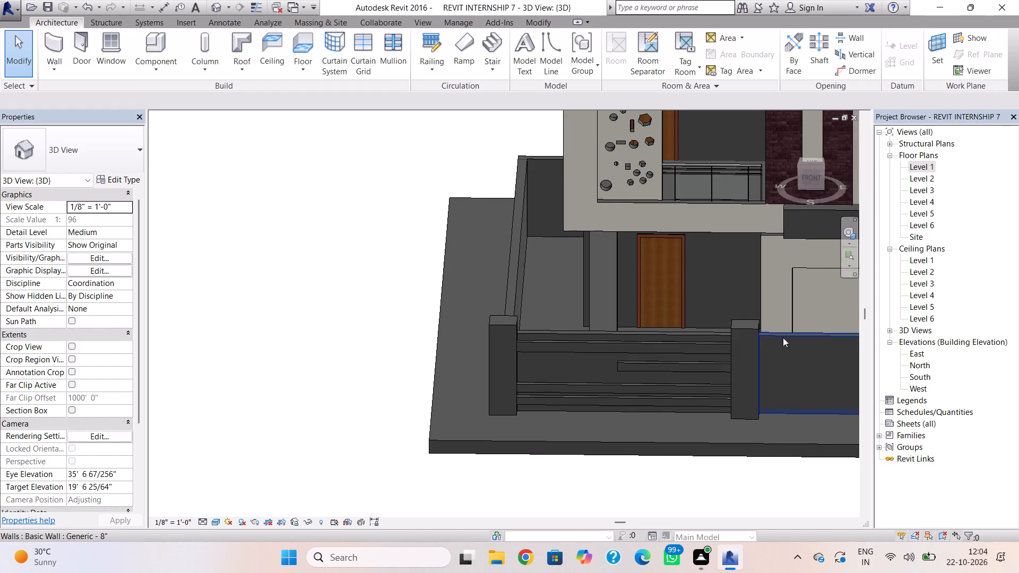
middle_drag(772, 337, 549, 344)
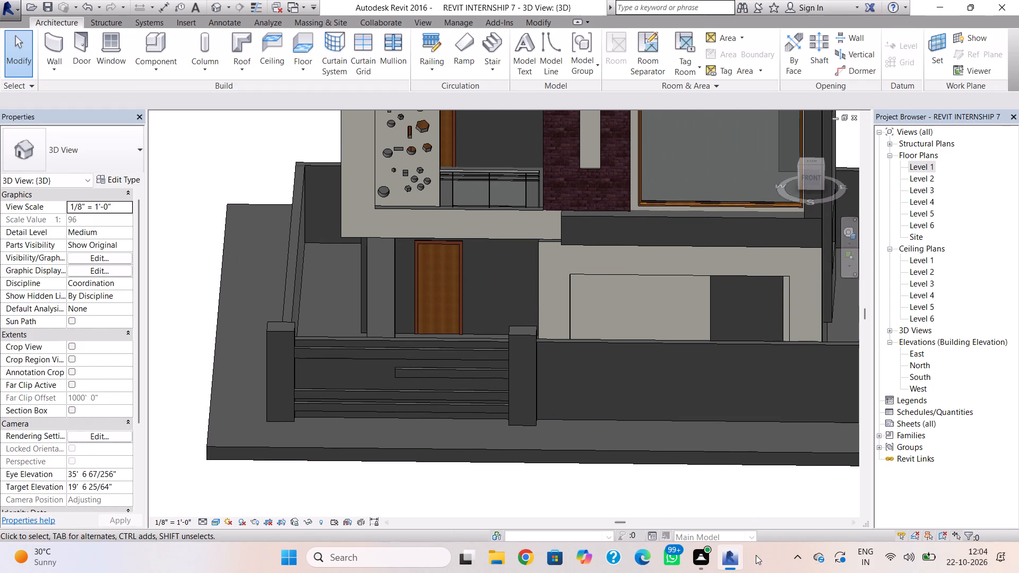
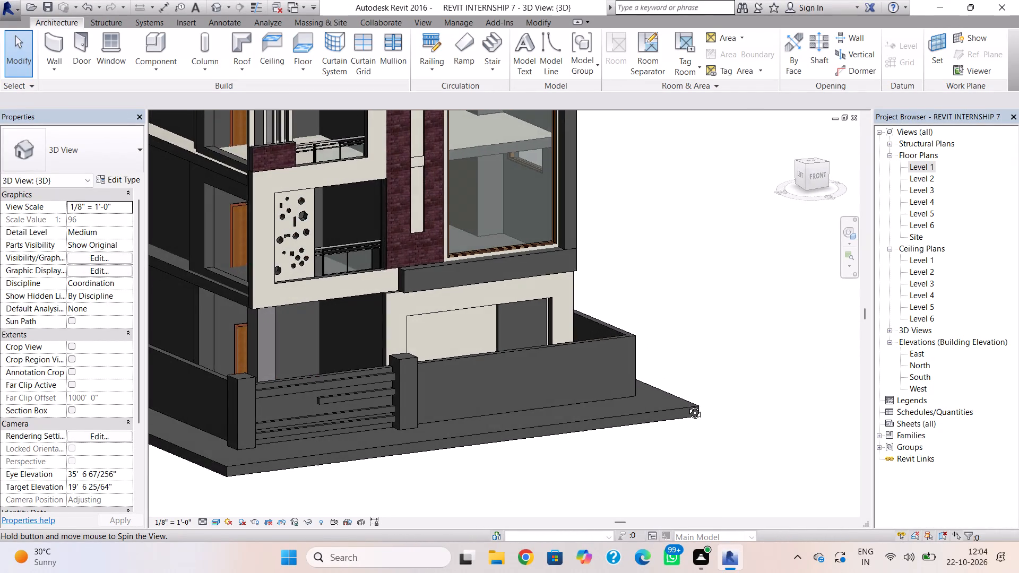
Save the project with the completed compound wall and house model.
scroll(602, 422, down, 4)
middle_drag(602, 422, 561, 457)
scroll(572, 448, down, 1)
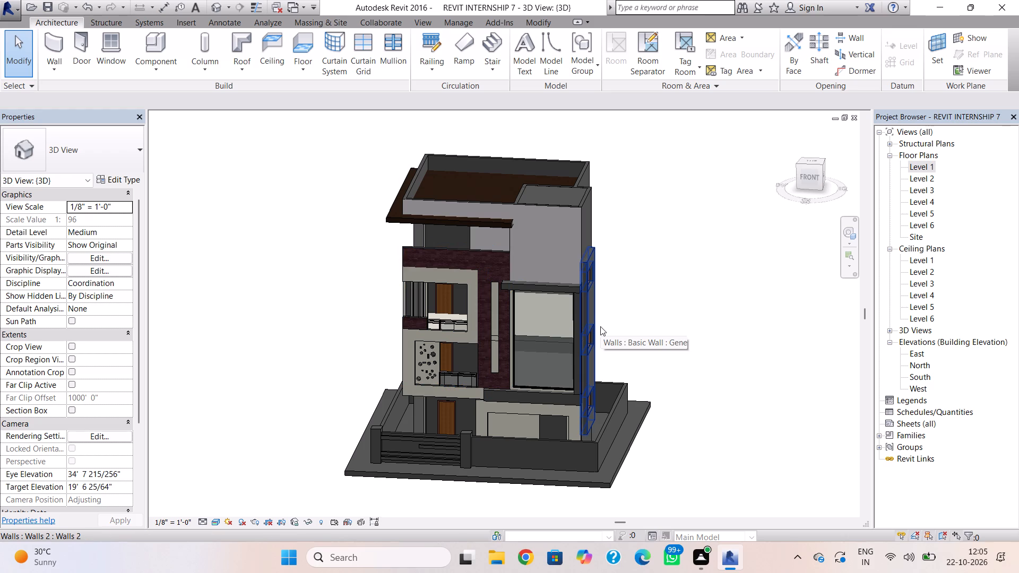
key(ctrl+s)
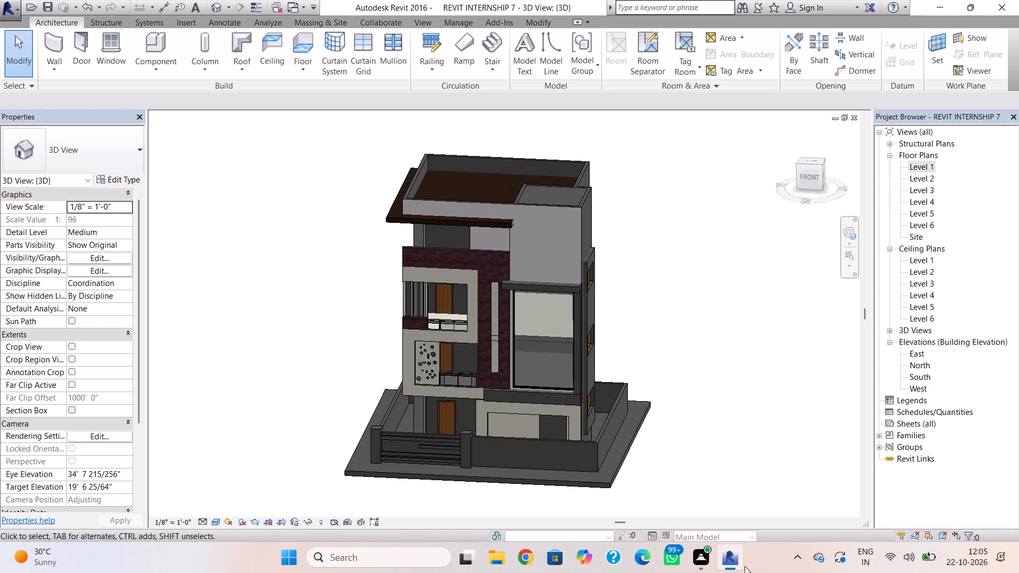
Print the 3D view of the whole house with Microsoft Print to PDF, saving it in the Desktop folder as REVIT INTERNSHIP 7.
key(ctrl+p)
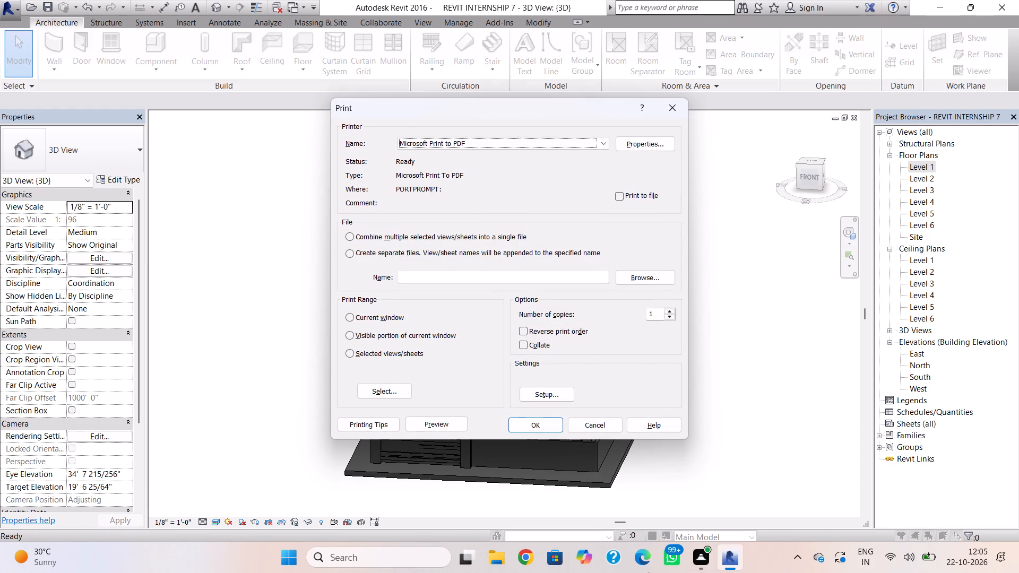
click(552, 418)
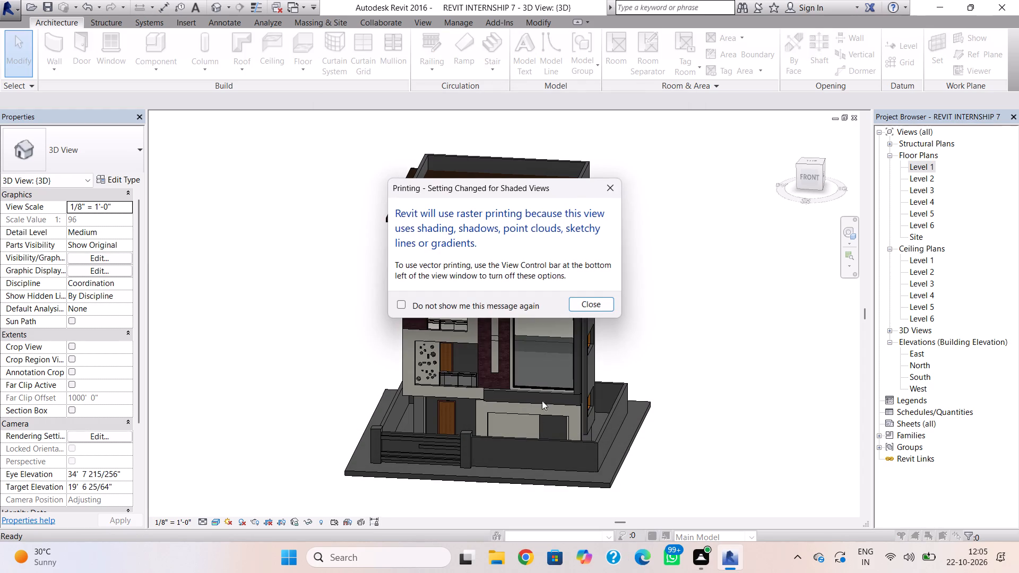
click(582, 303)
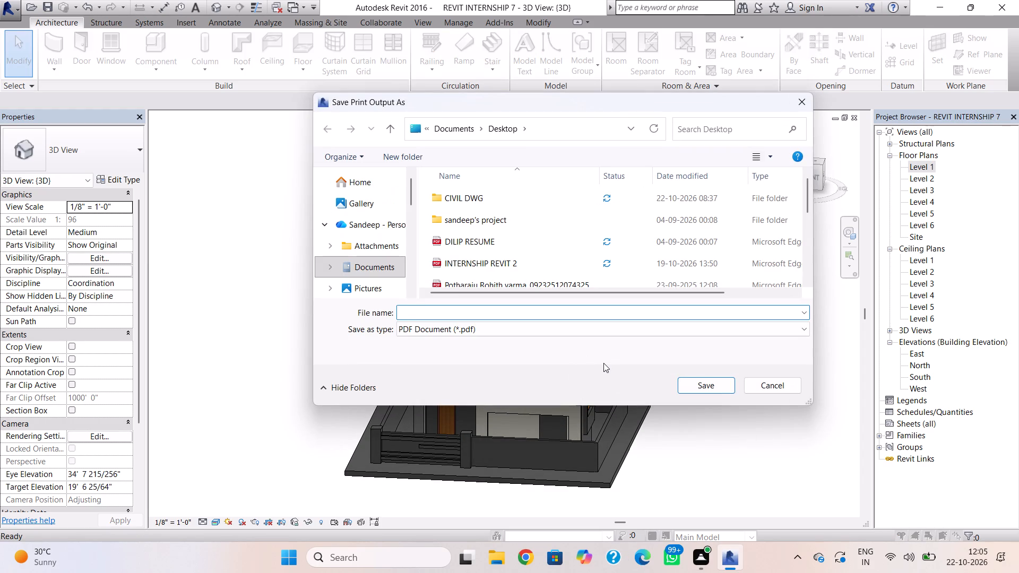
text(REVIT INTERNSHIP)
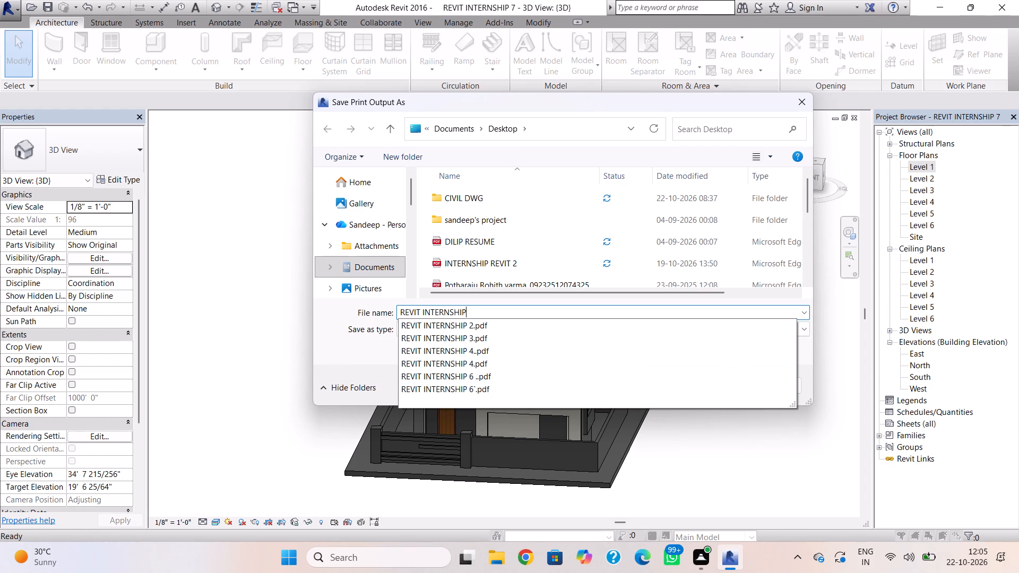
key(space)
key(7)
key(Return)
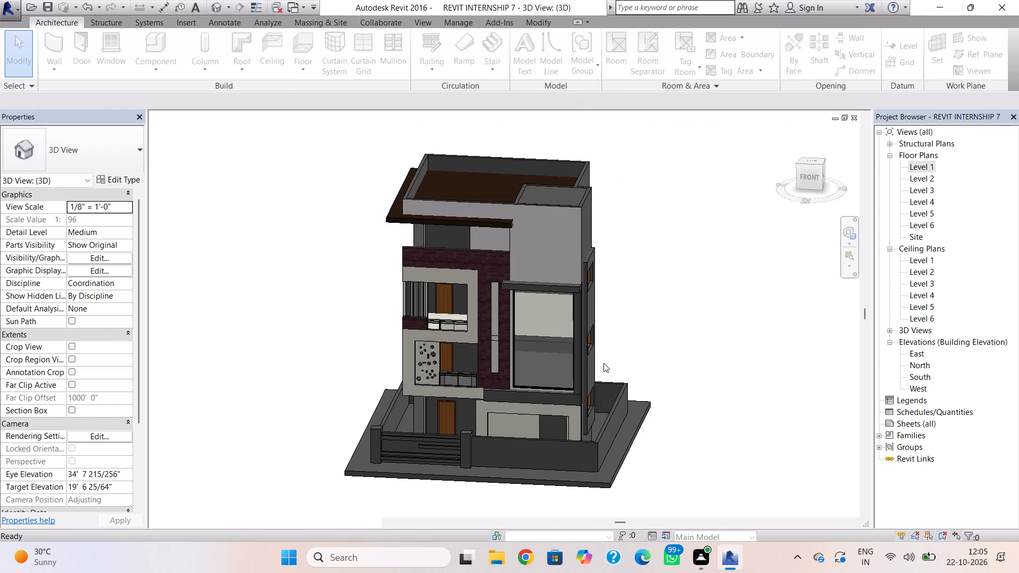